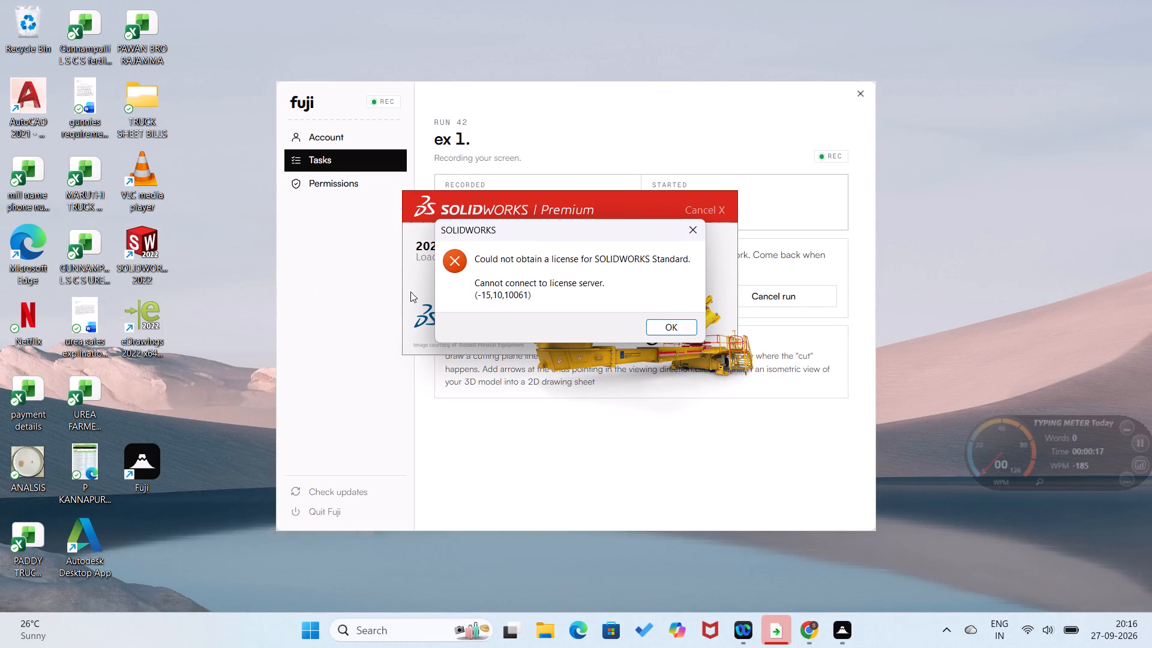
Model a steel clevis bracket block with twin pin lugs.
Dismiss the SOLIDWORKS Standard license error message.
click(699, 225)
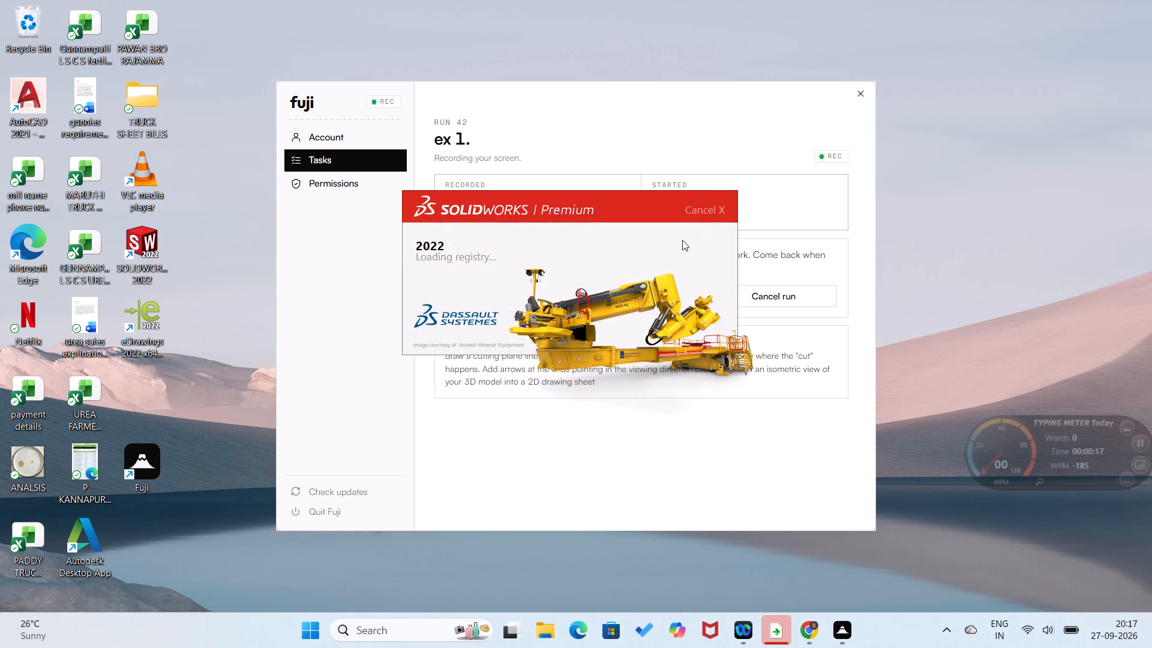
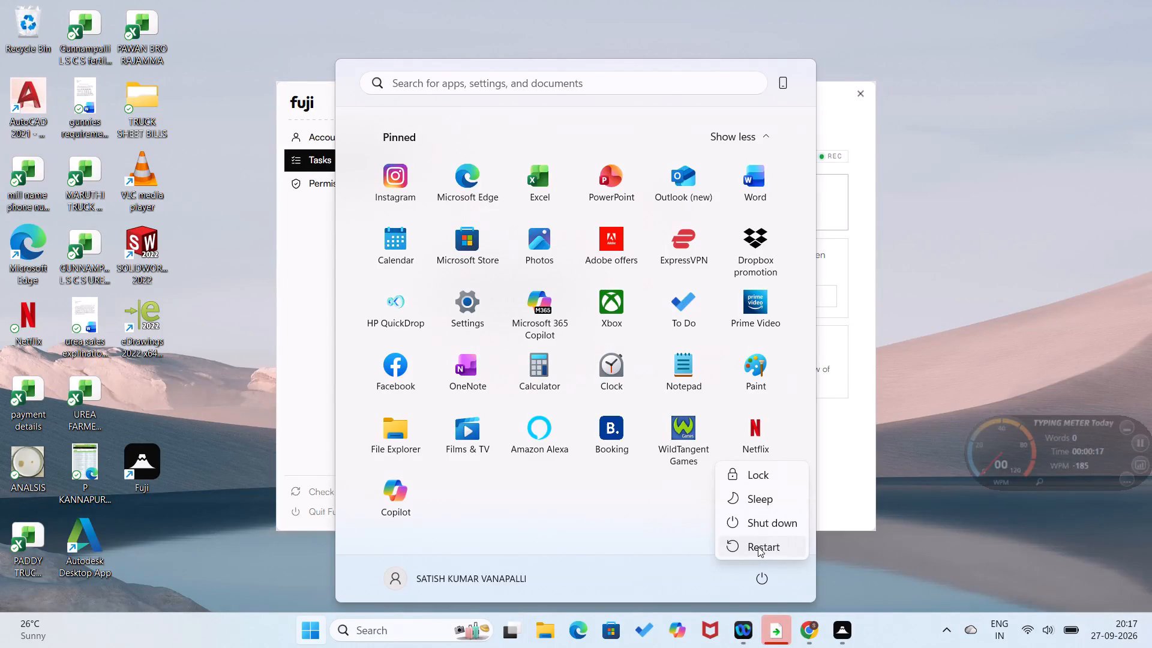
Restart the computer.
click(758, 547)
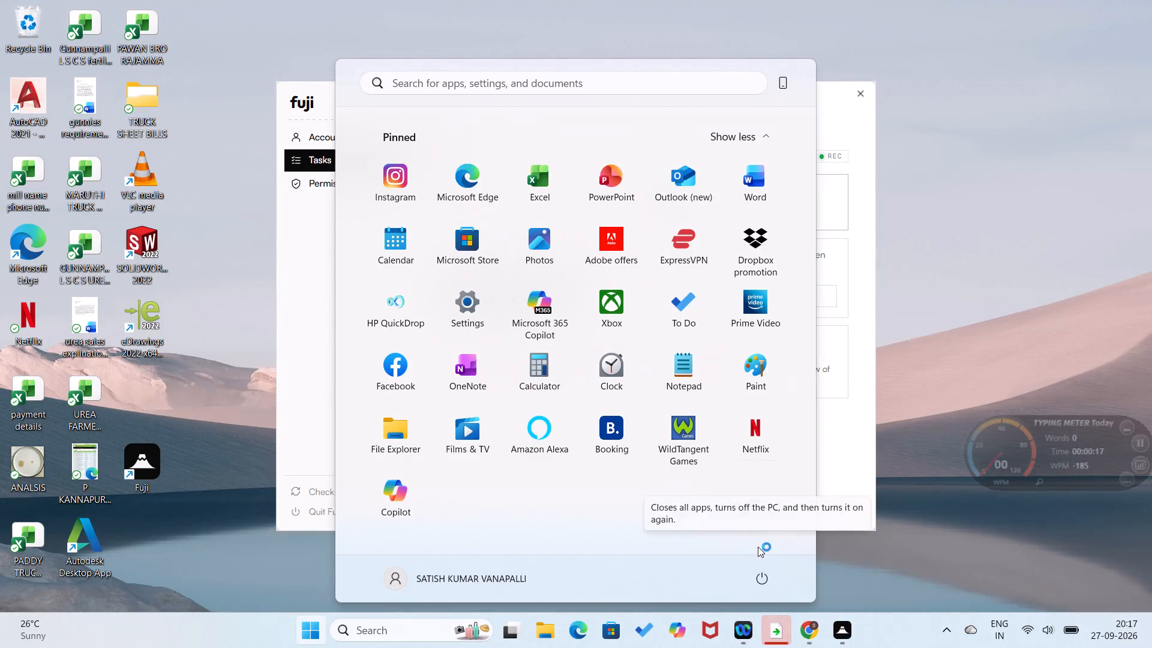
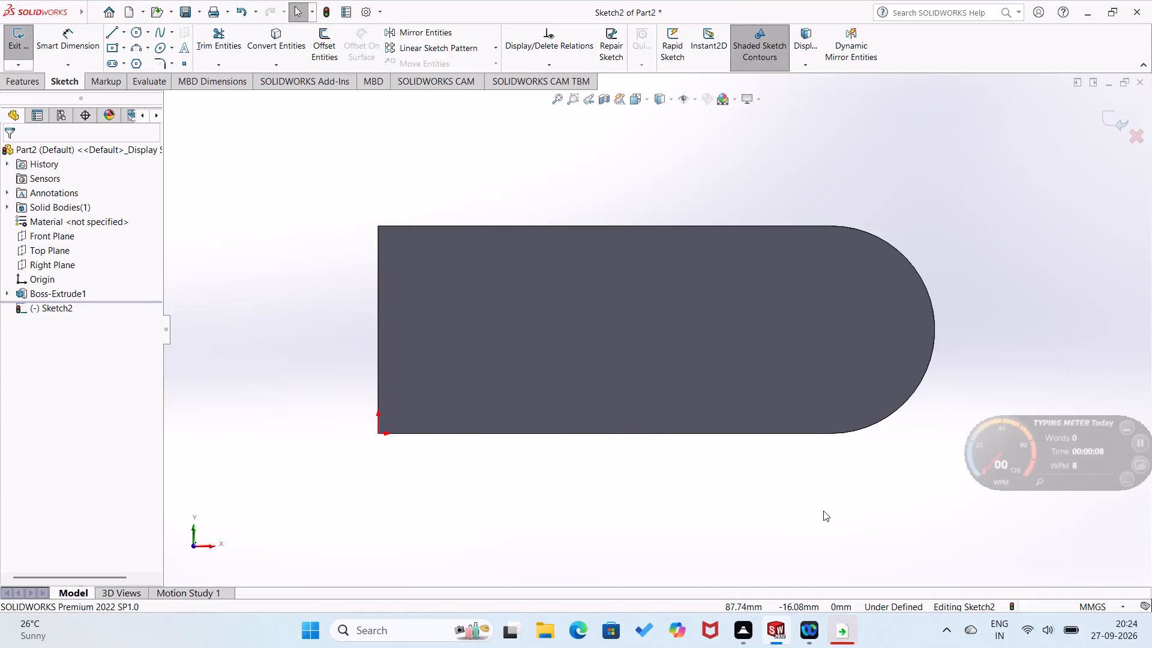
Exit the empty sketch and start a new sketch on the plate's large flat face.
middle_drag(838, 506, 1010, 481)
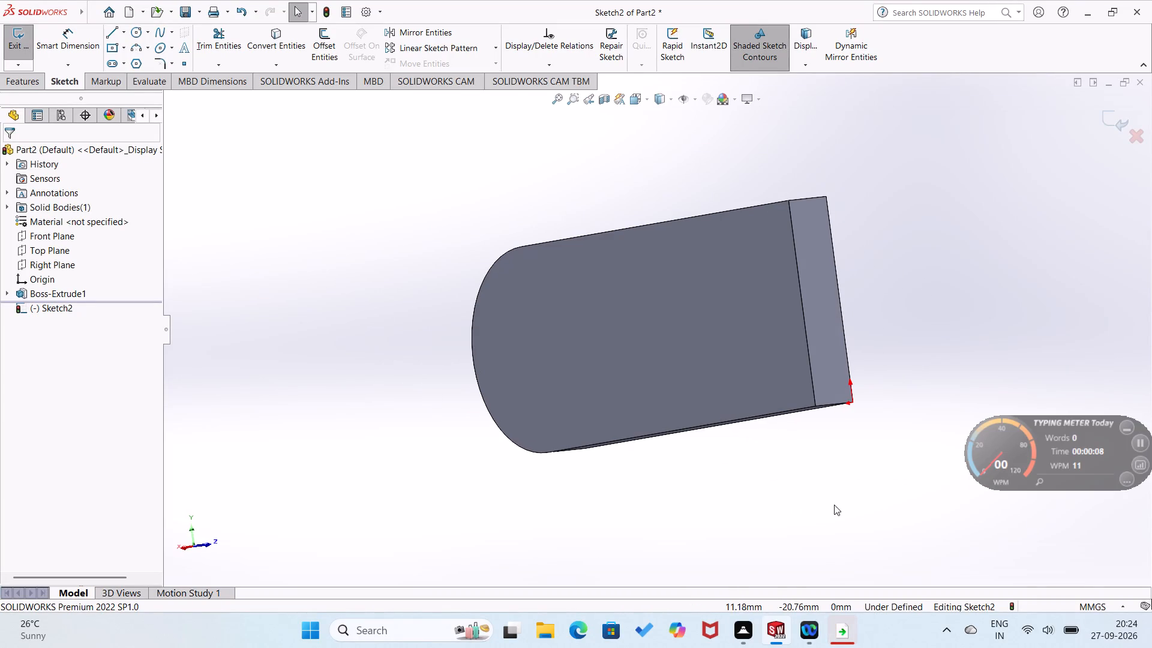
click(1094, 463)
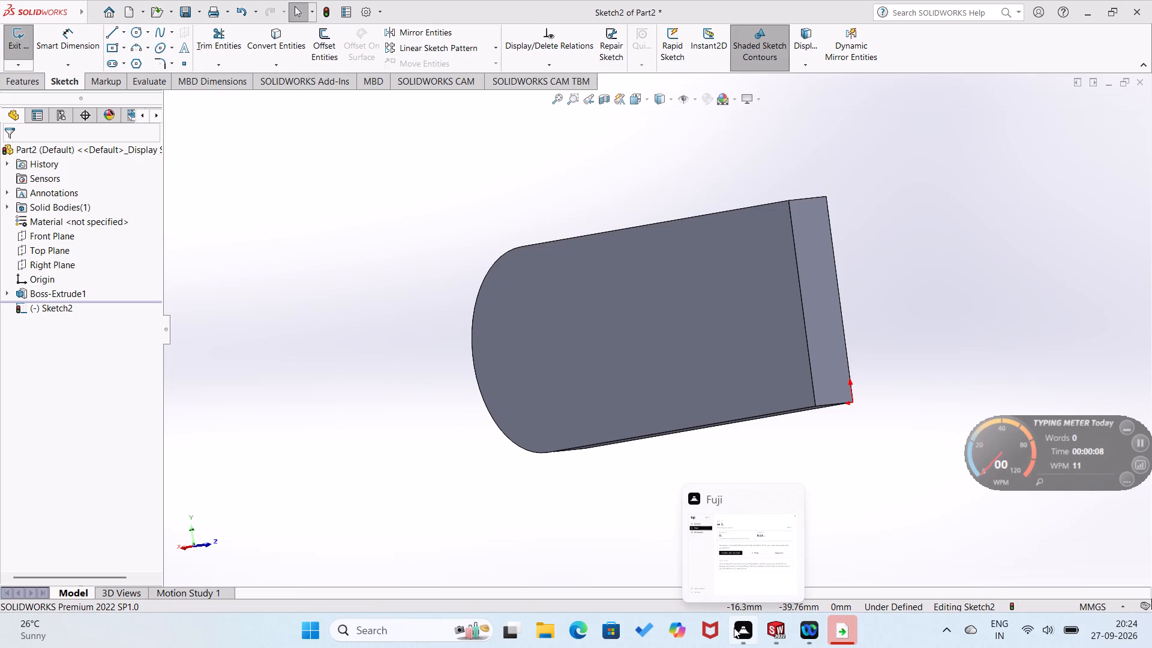
middle_drag(760, 511, 653, 495)
middle_drag(856, 449, 808, 460)
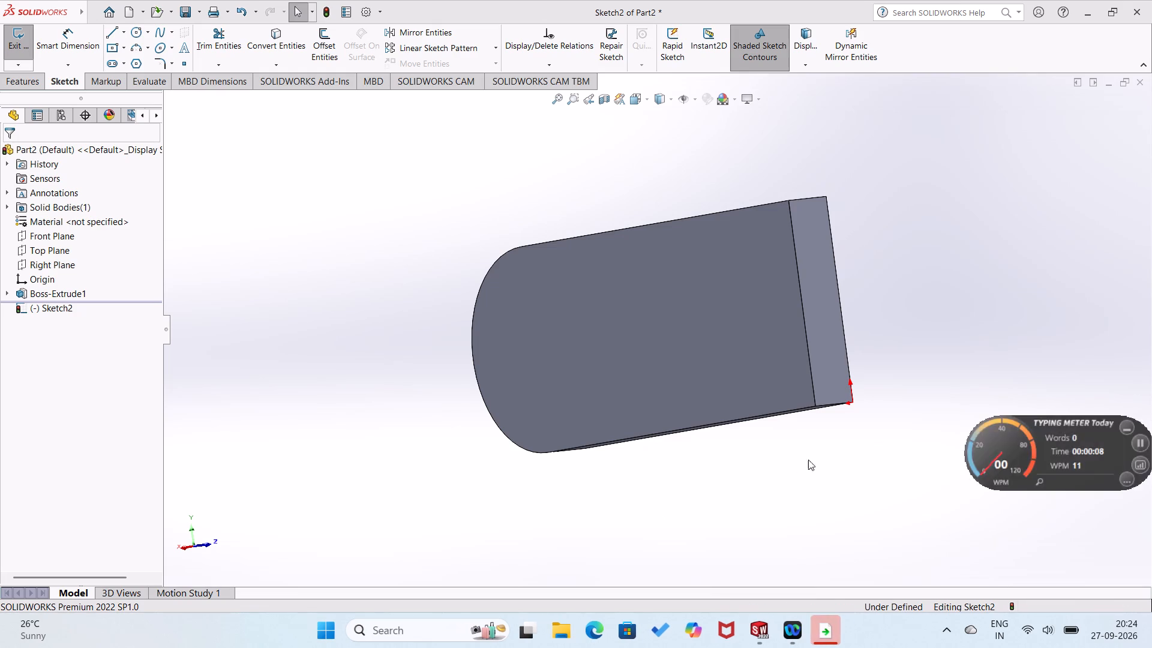
middle_drag(808, 460, 755, 464)
right_click(737, 344)
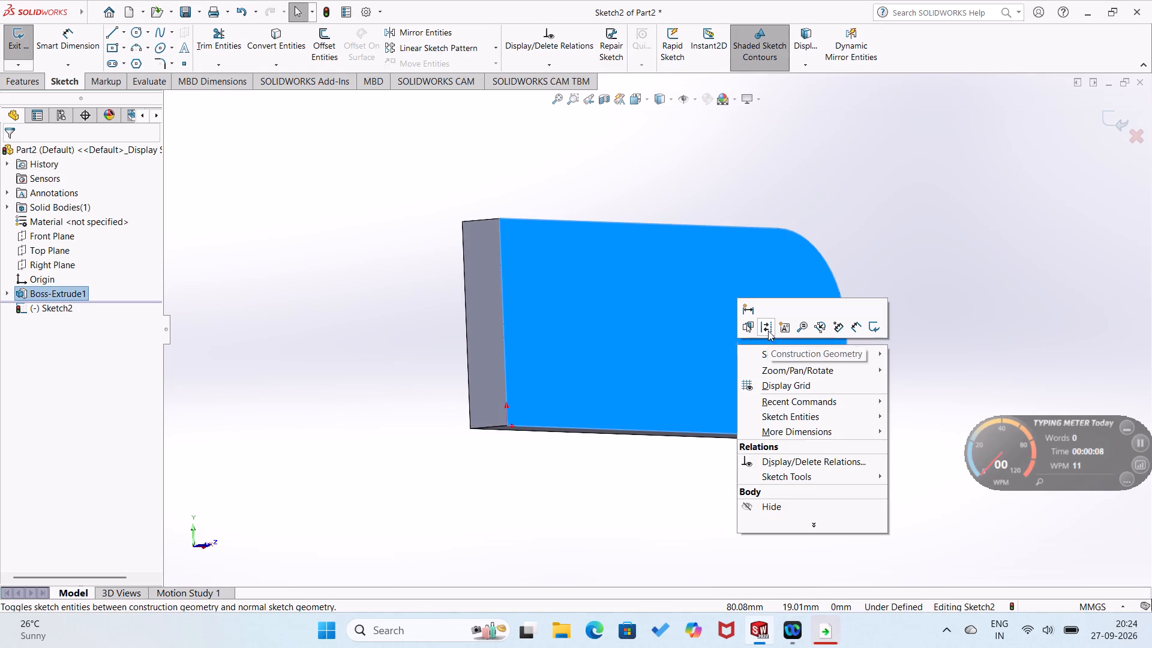
click(16, 49)
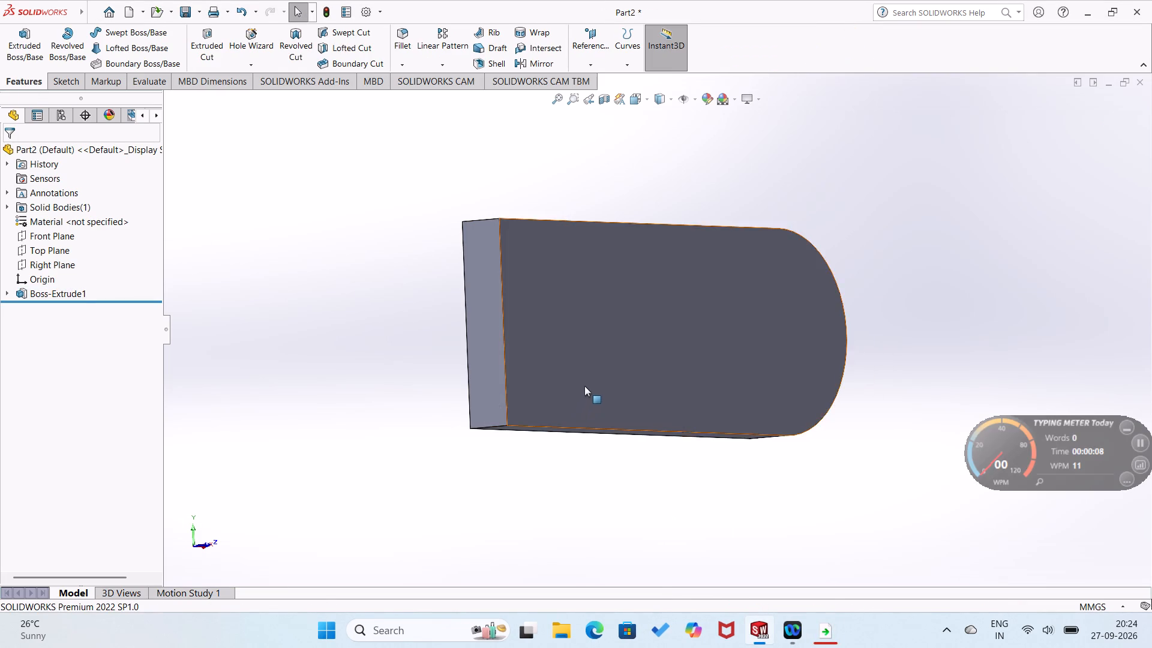
right_click(584, 387)
click(617, 351)
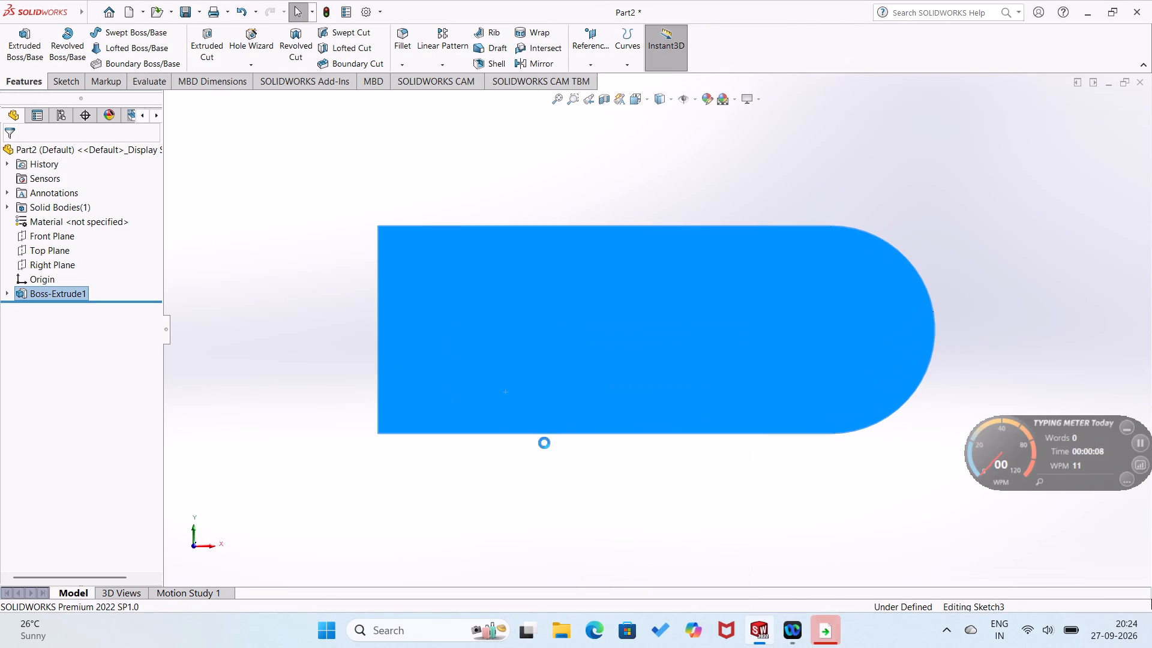
Sketch a circle concentric with the plate's rounded end and dimension its diameter as 16 mm.
right_drag(529, 485, 595, 469)
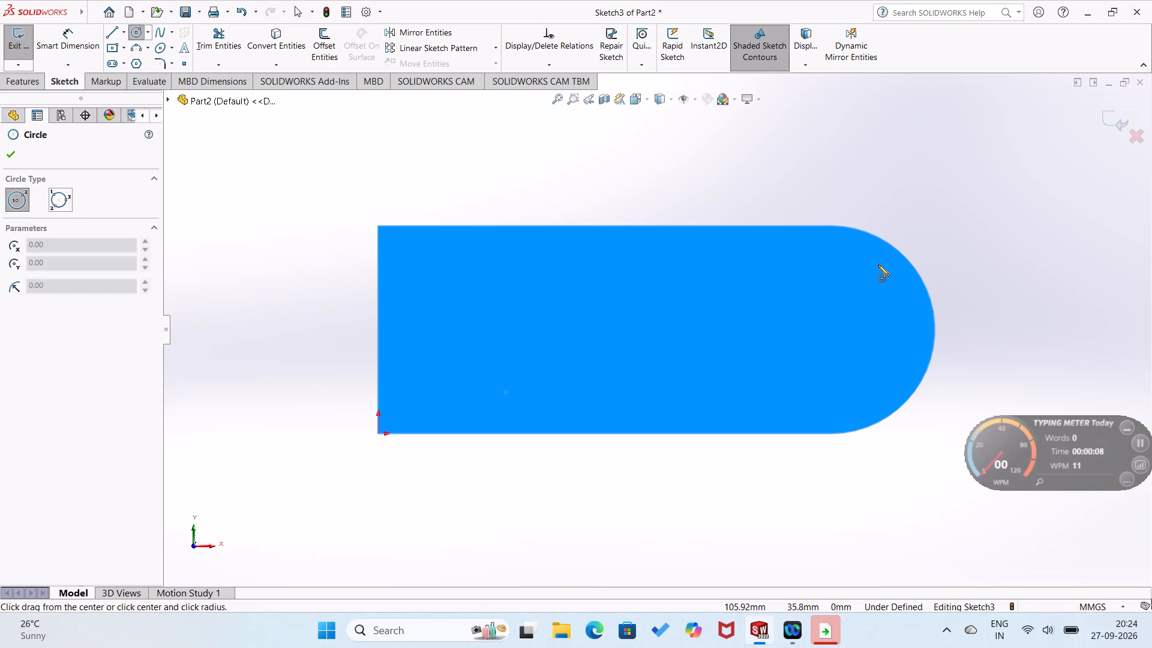
click(830, 330)
click(832, 372)
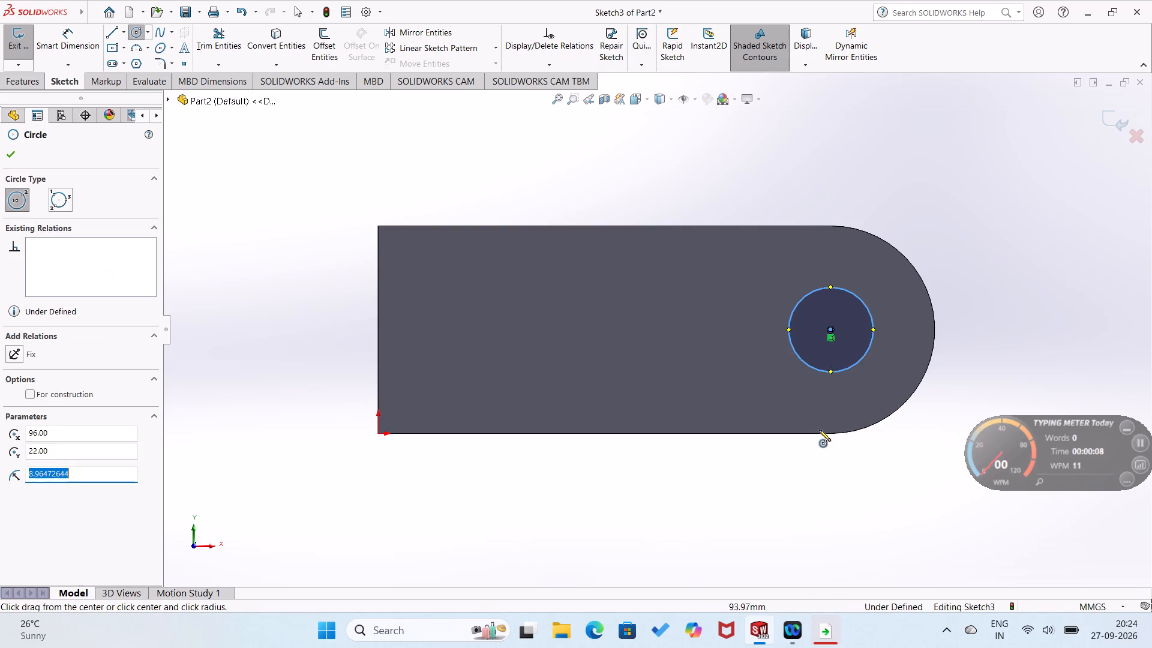
right_drag(815, 401, 842, 303)
click(869, 311)
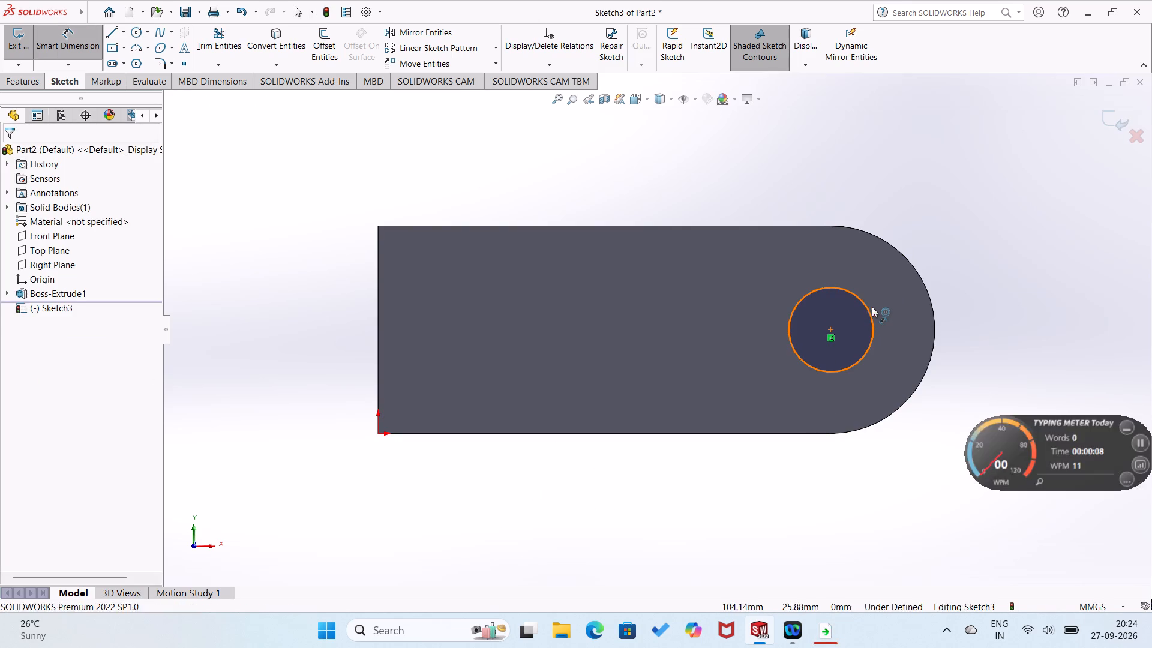
click(885, 287)
text(16)
key(Return)
click(1017, 242)
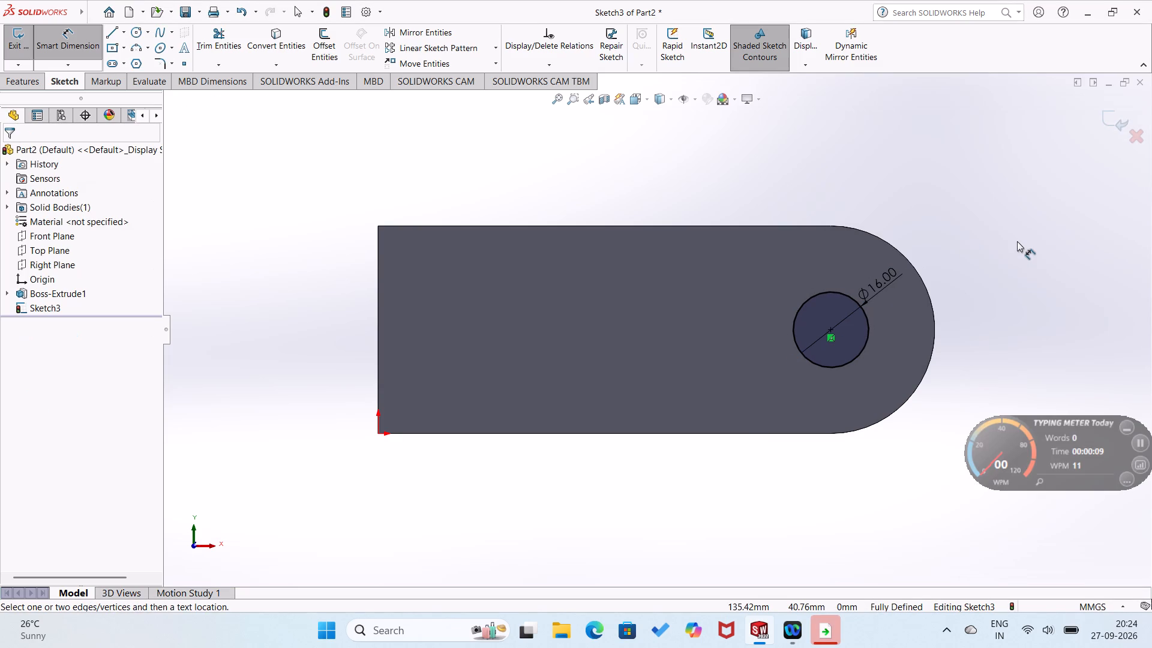
Sketch a horizontal line from the circle's centre towards the plate's square end and set its length to 24 mm (40-16).
right_drag(1006, 245, 918, 267)
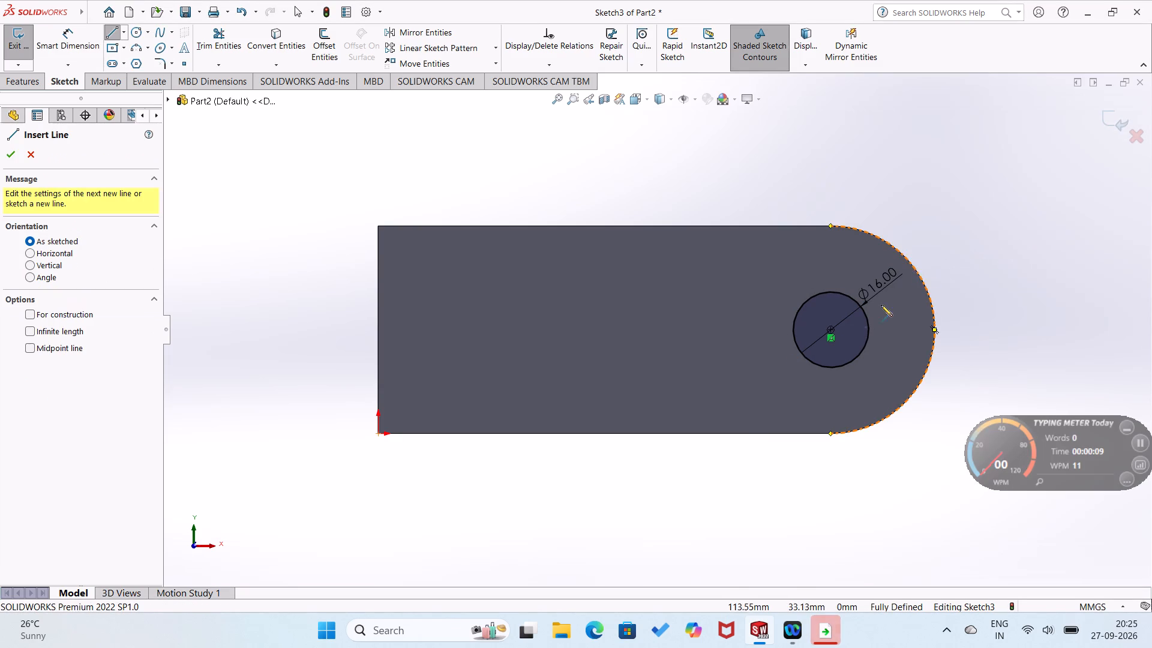
click(832, 331)
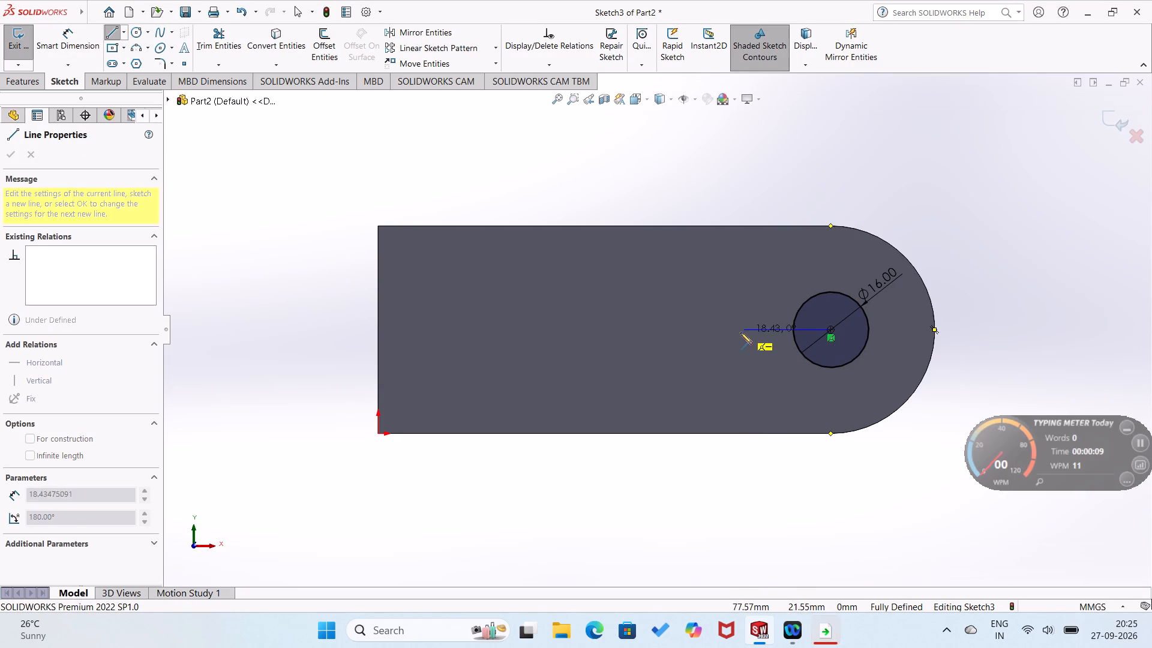
click(700, 333)
right_drag(707, 349, 731, 264)
click(728, 328)
click(725, 356)
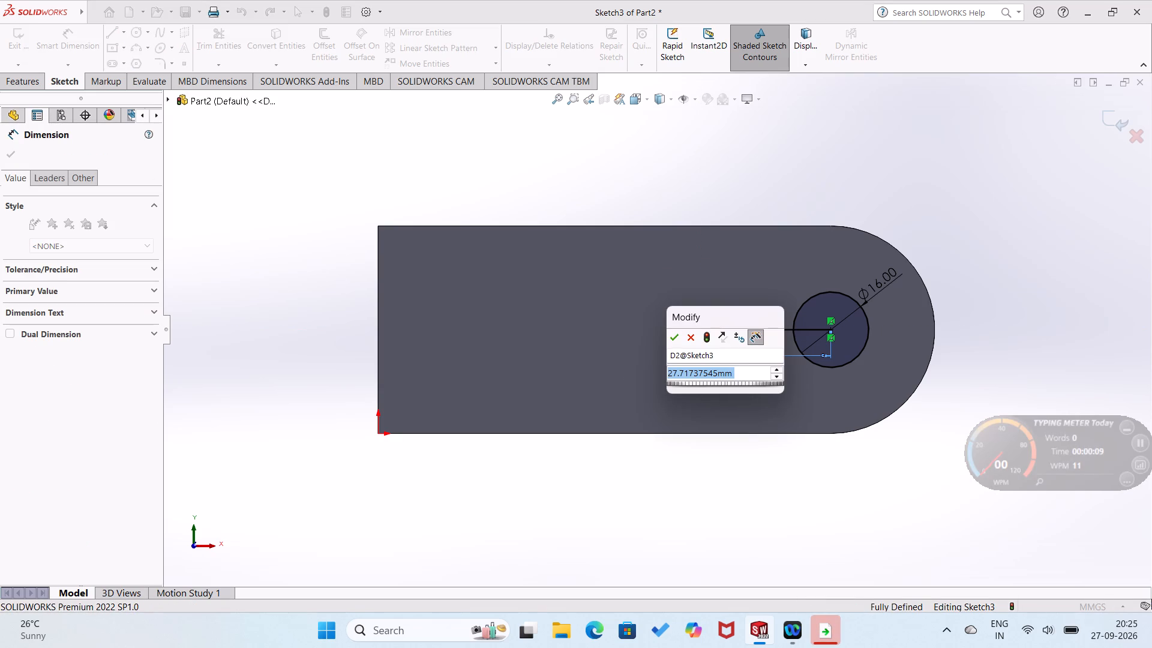
text(40+)
key(BackSpace)
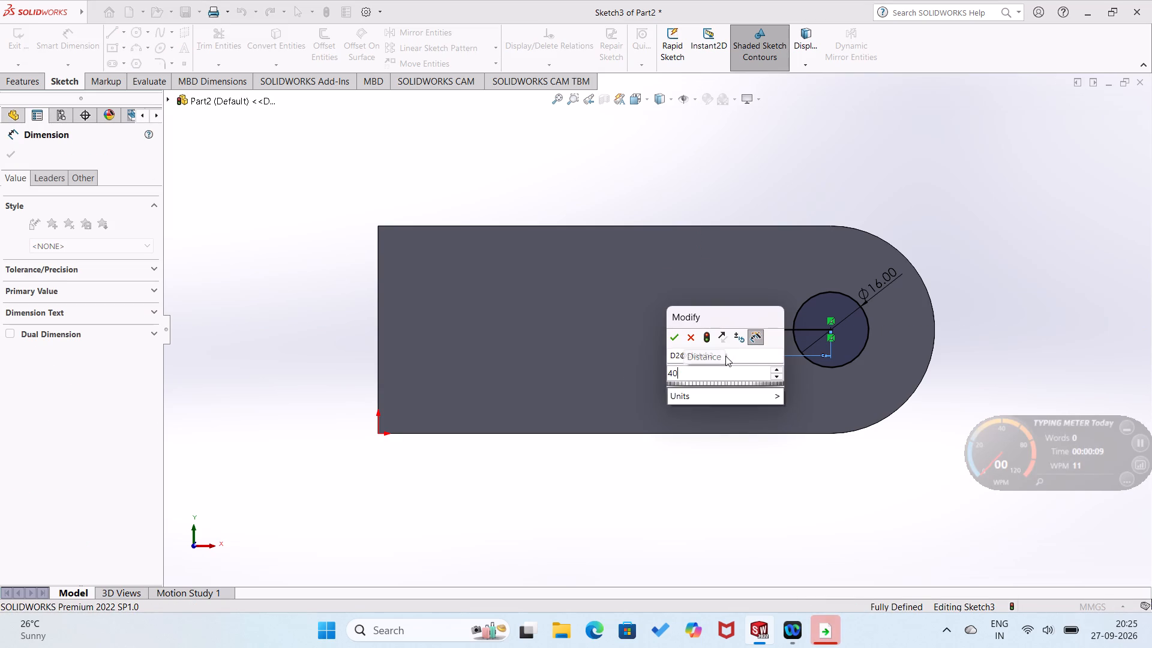
text(-16)
key(Return)
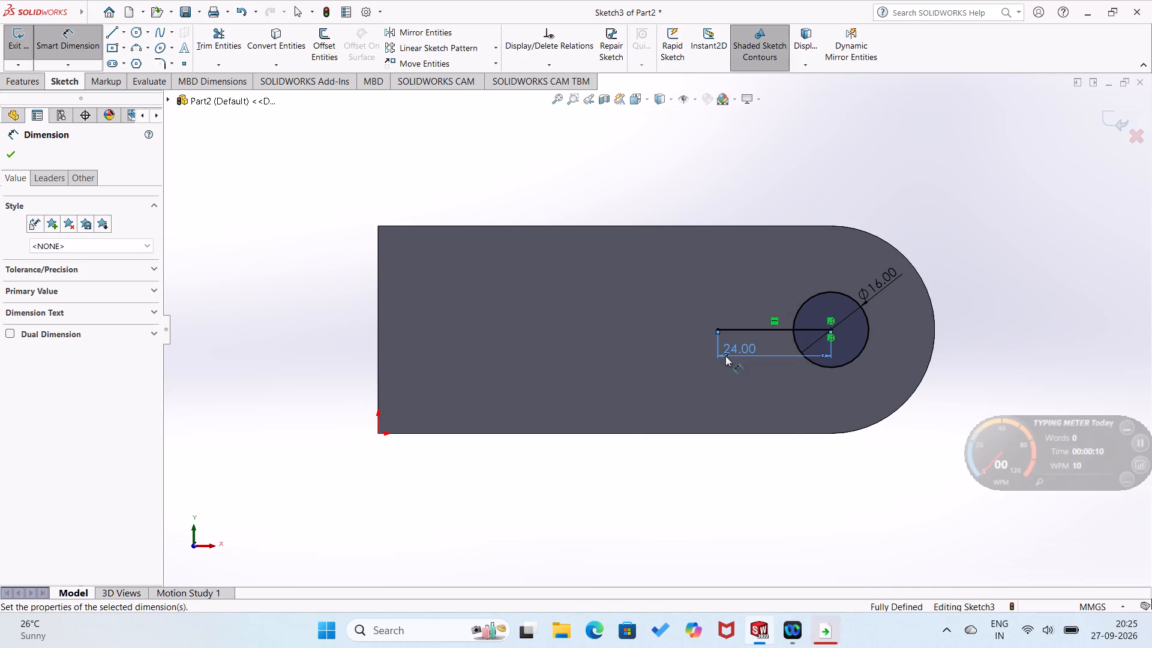
click(719, 367)
Sketch a second circle centred on the free end of the 24 mm line and set its diameter to 16 mm.
right_drag(663, 373, 821, 416)
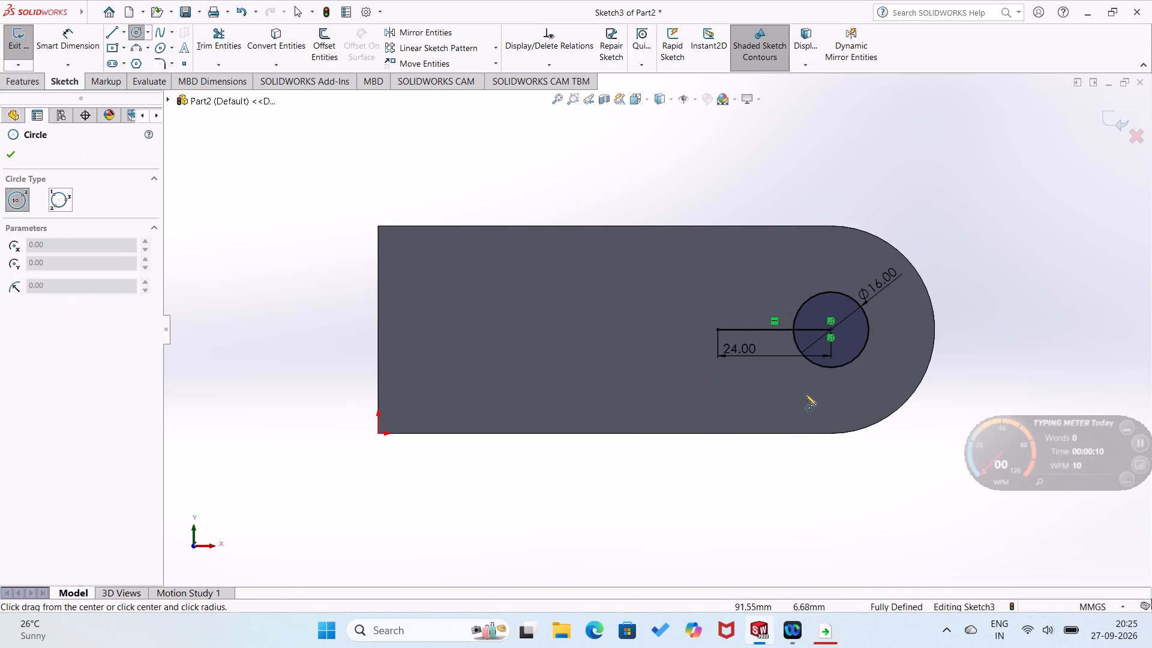
click(719, 331)
click(722, 283)
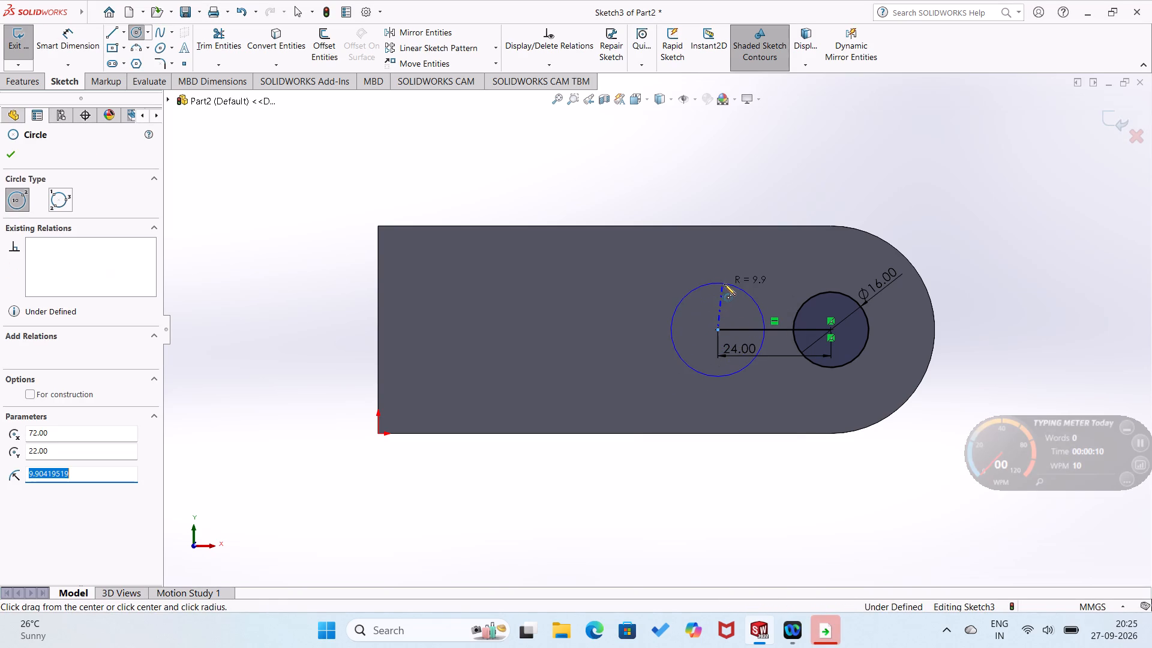
right_drag(757, 295, 776, 213)
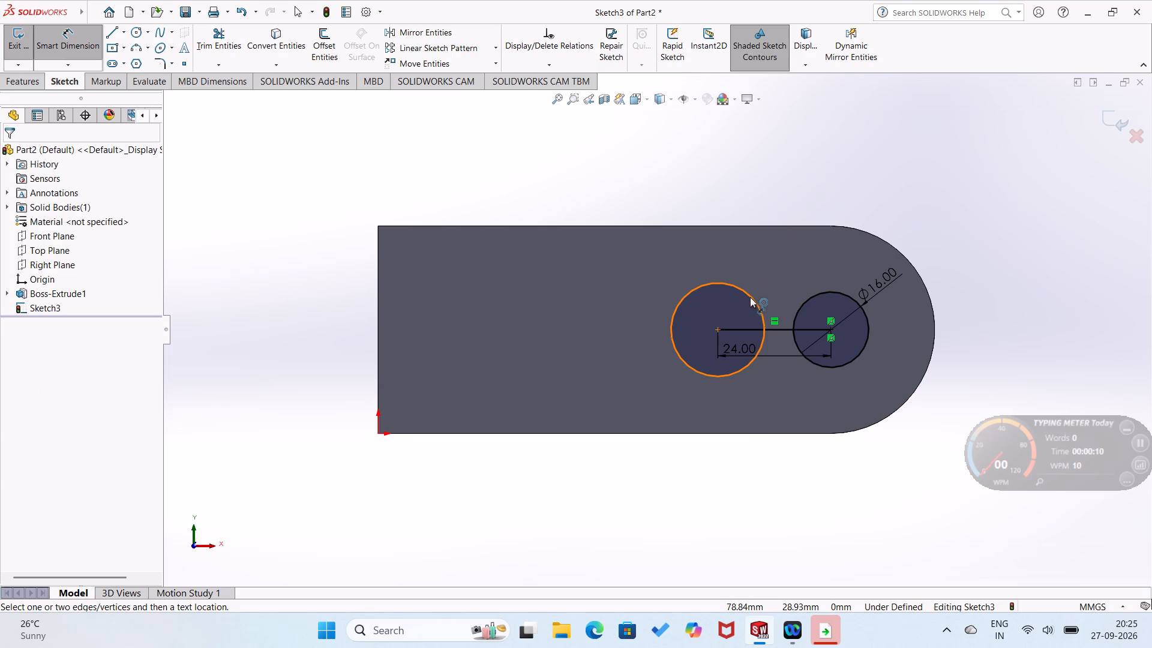
click(750, 297)
click(767, 274)
text(16)
key(Return)
click(851, 181)
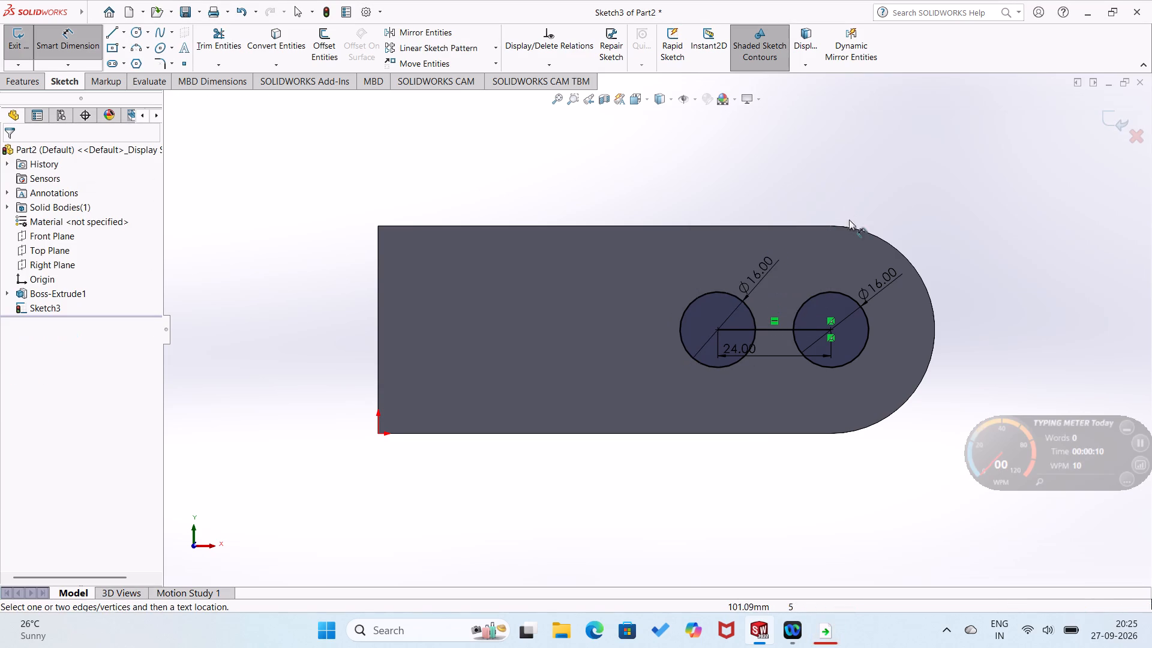
scroll(796, 313, down, 5)
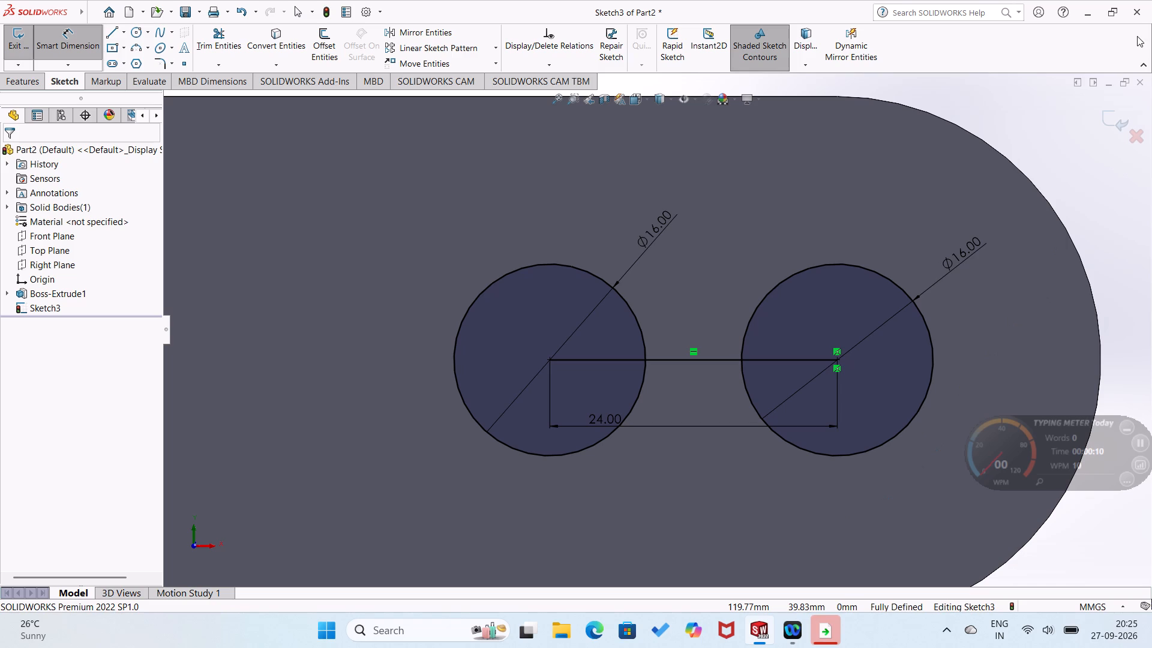
Close the part document.
click(1141, 86)
click(563, 328)
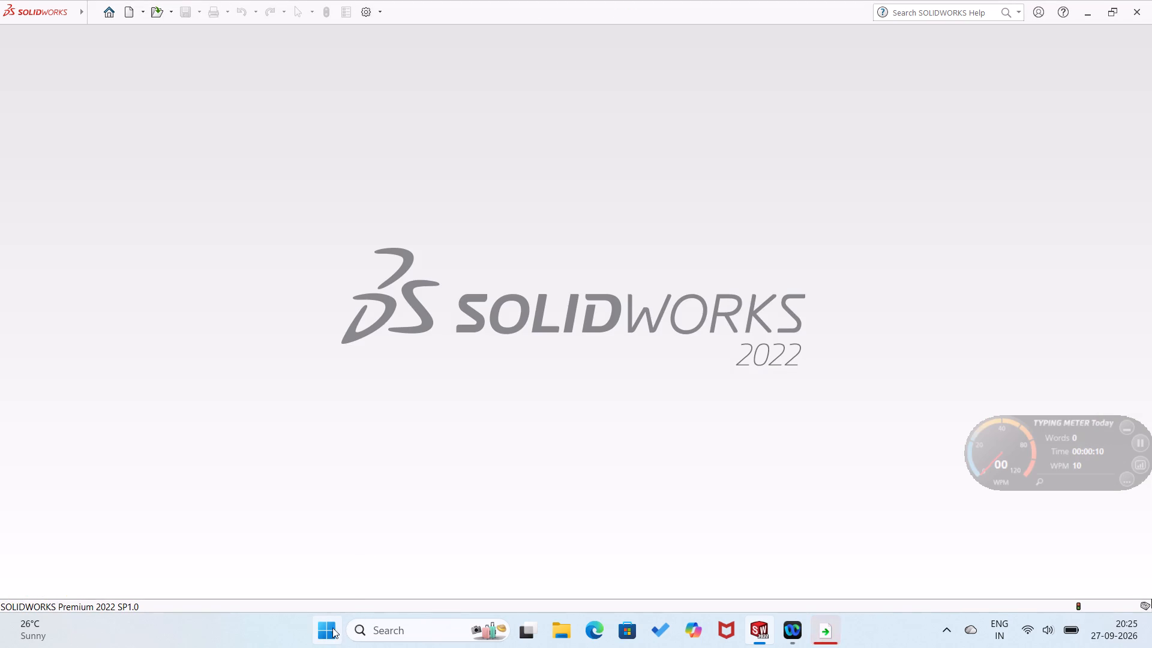
Minimize SOLIDWORKS and launch Fuji from the desktop.
click(382, 631)
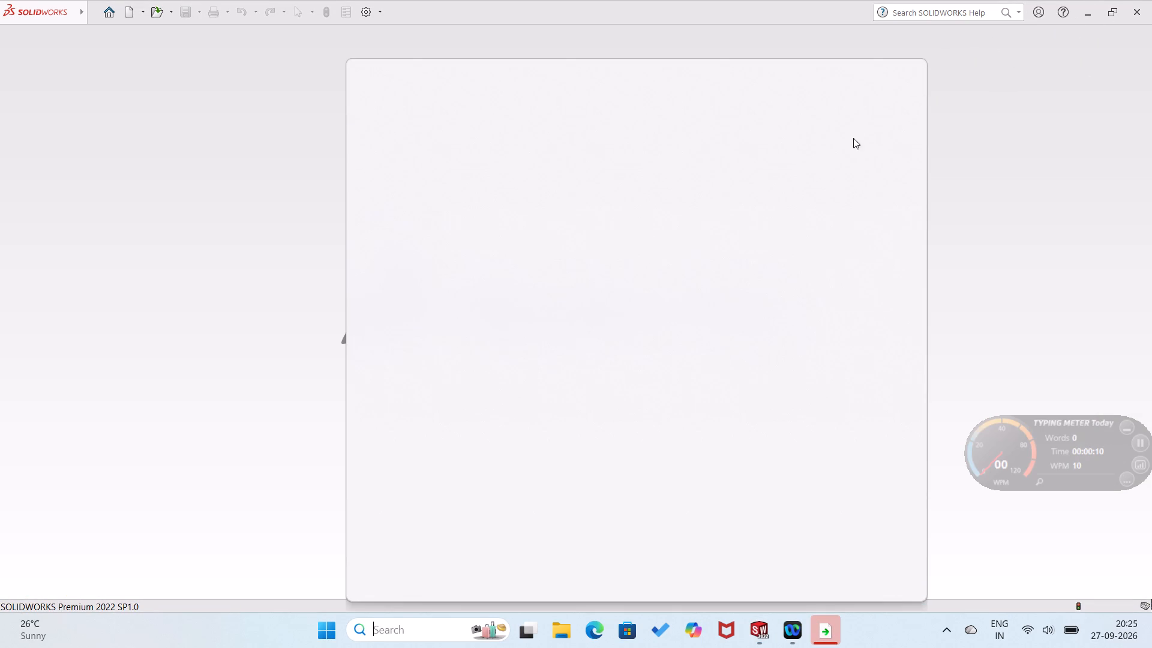
click(1082, 16)
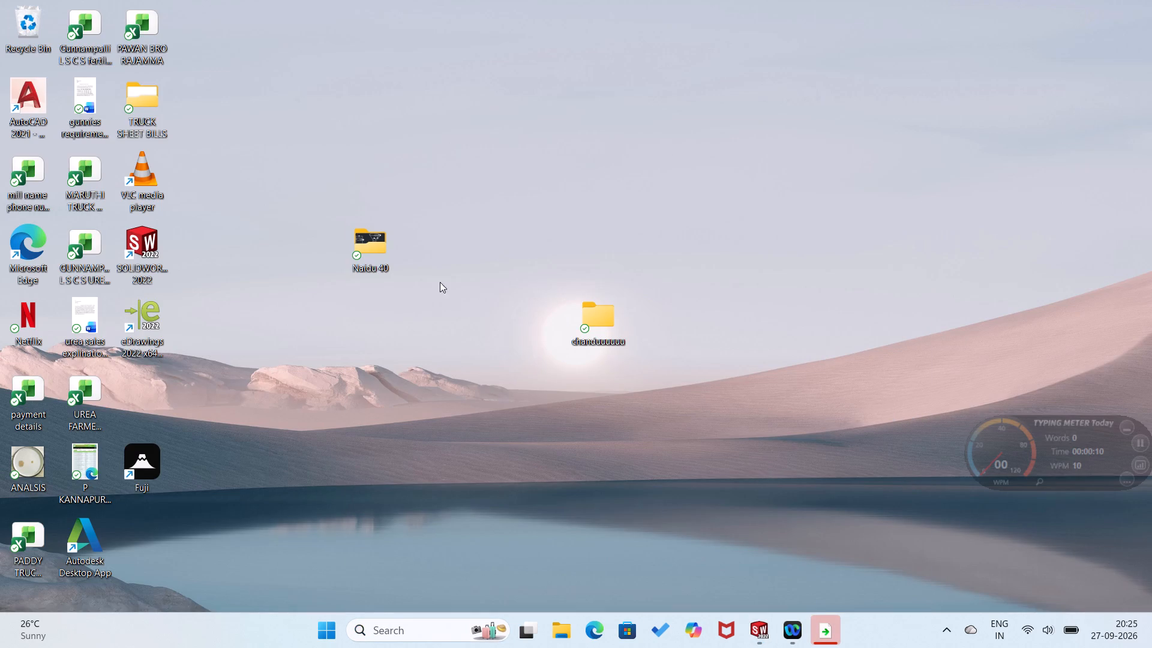
double_click(148, 458)
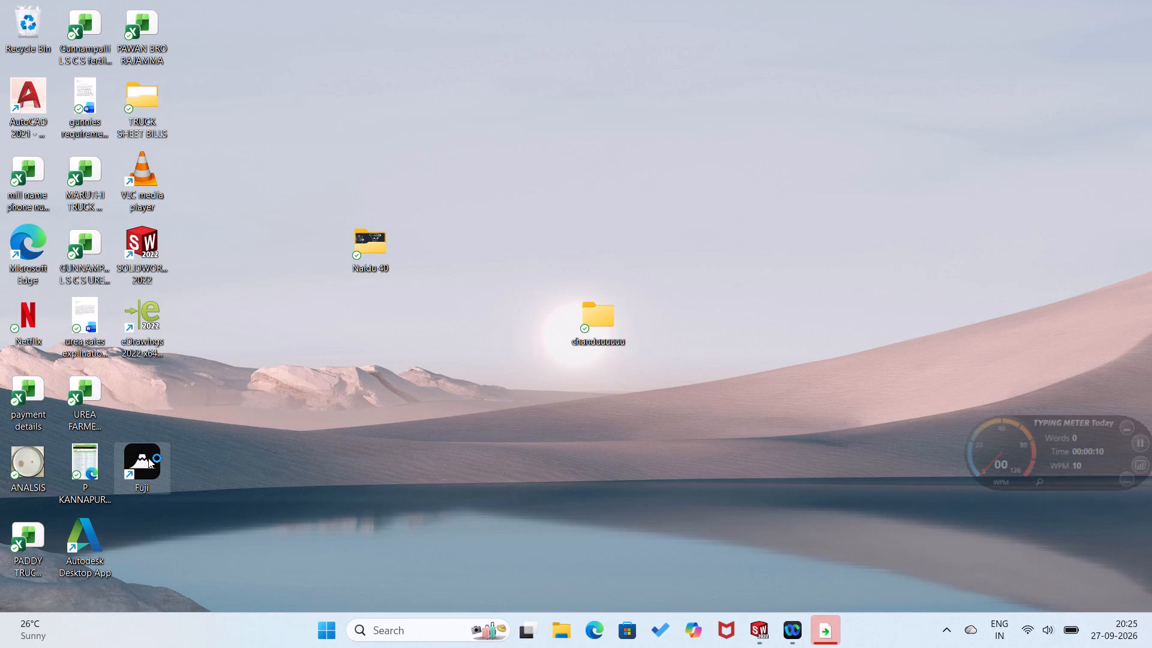
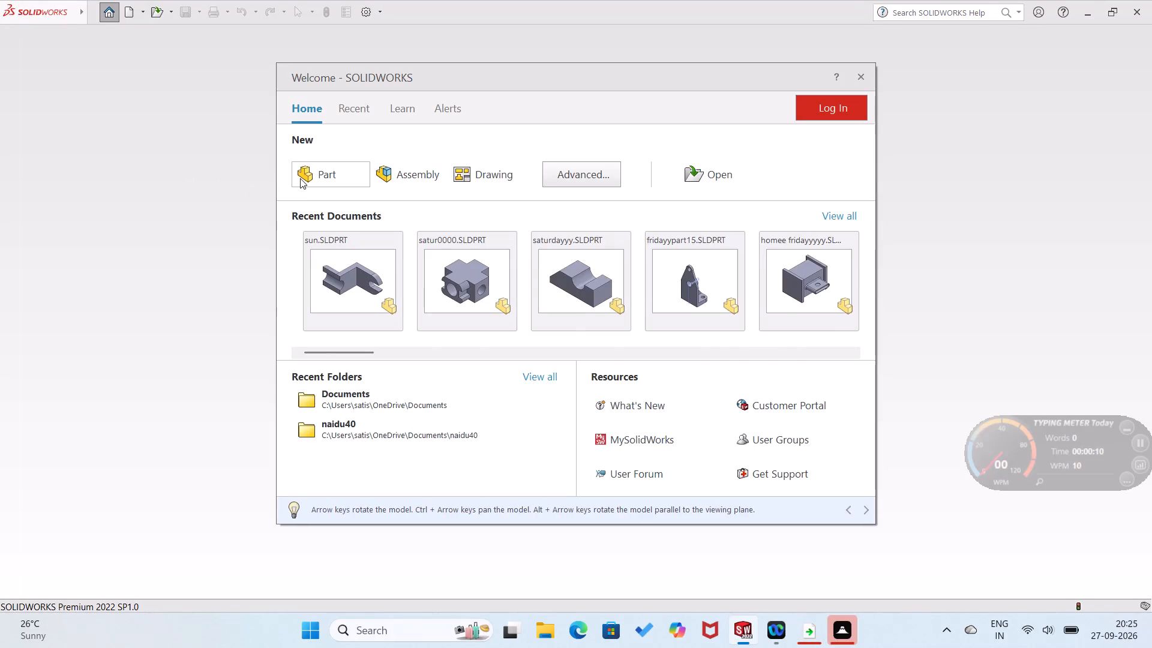
Create a new part document.
click(300, 178)
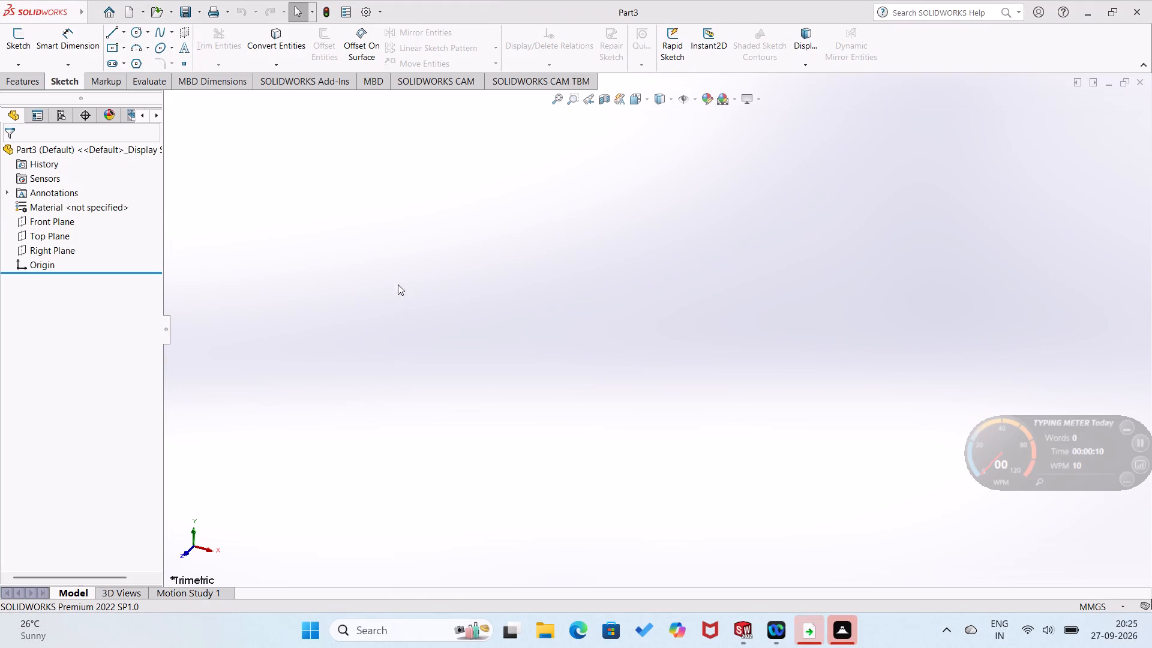
On the Front Plane, sketch a closed profile from the origin, about 71 mm high and 110 mm along the straight edges, with a tangent semicircular end.
click(76, 224)
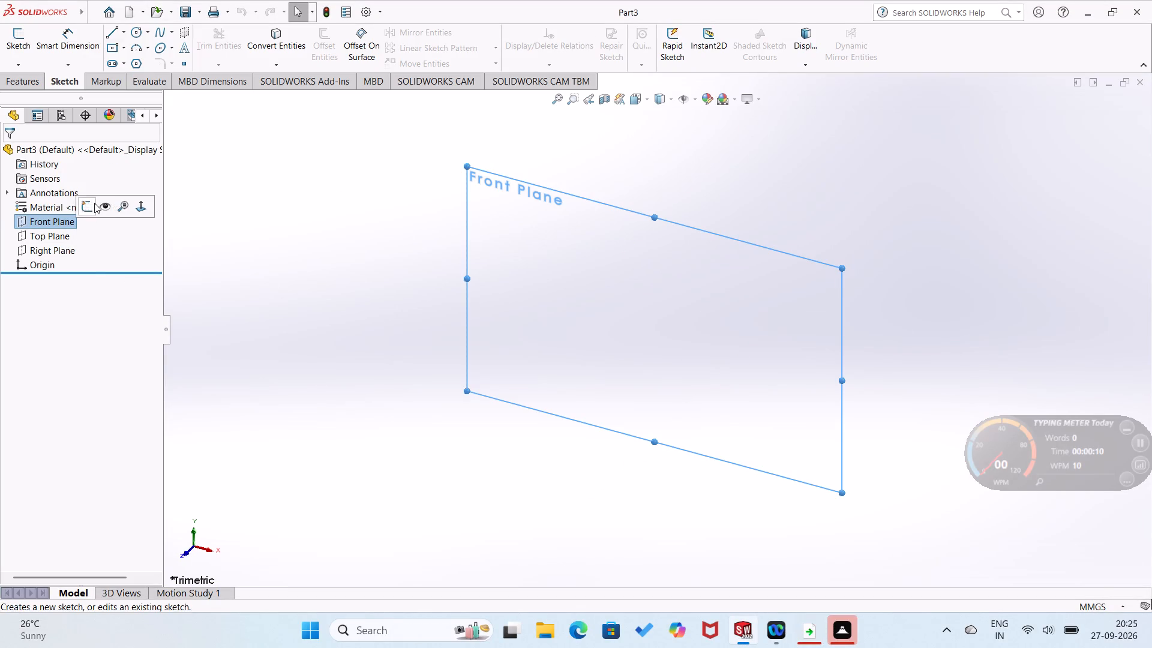
click(94, 203)
right_drag(757, 391, 488, 419)
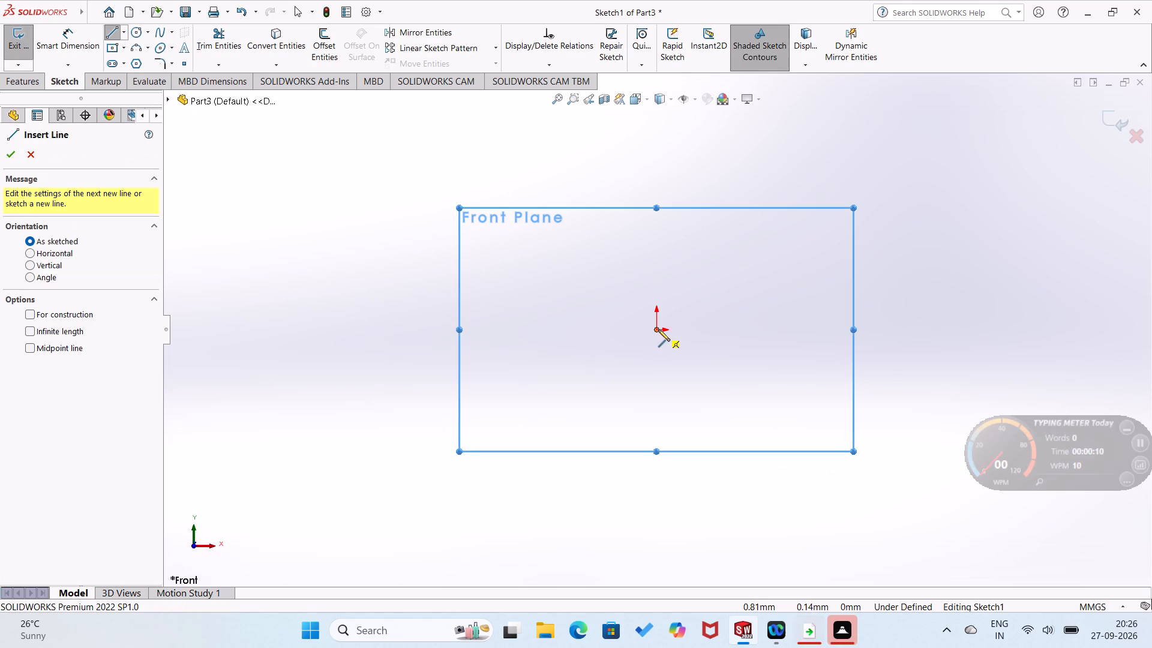
click(658, 329)
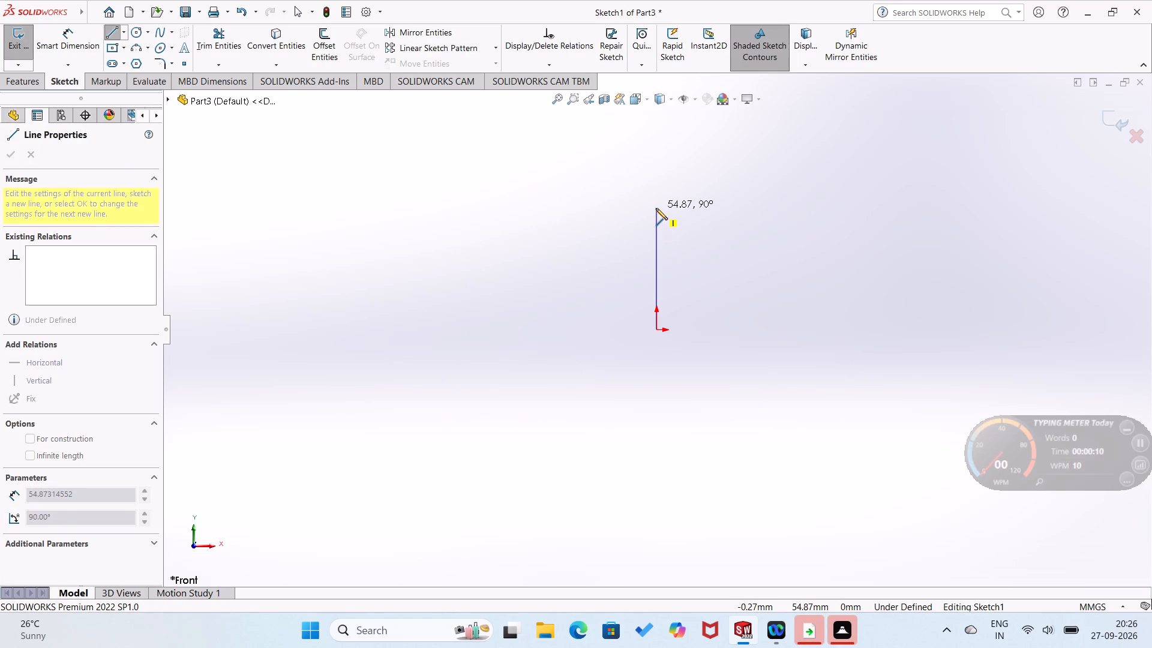
click(656, 173)
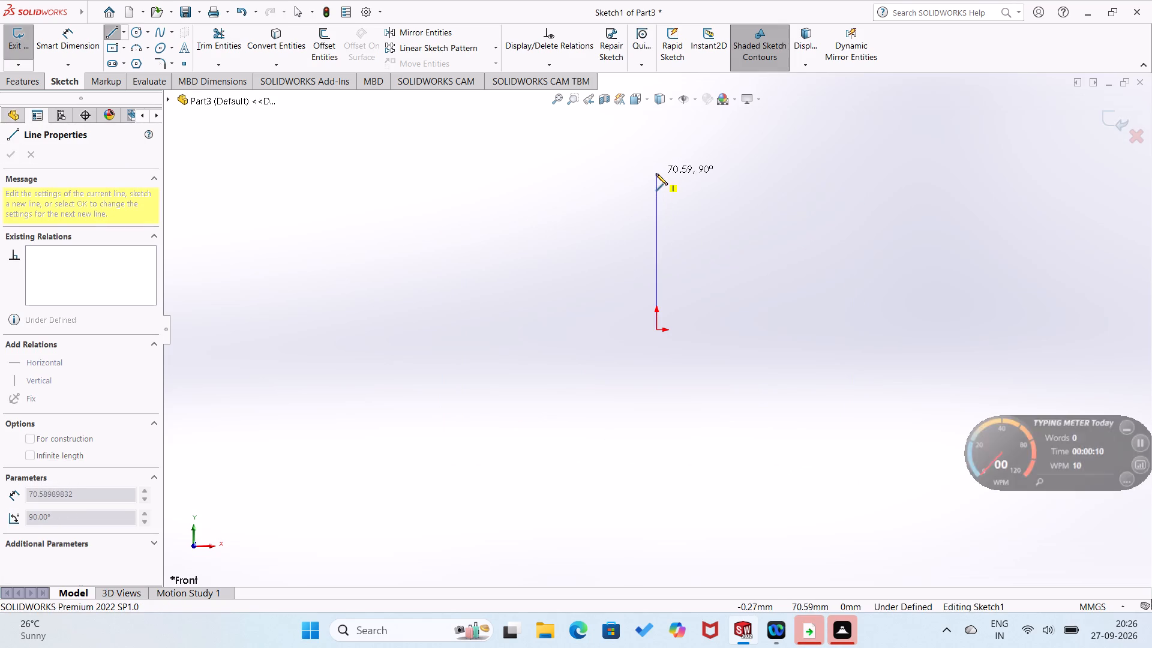
click(900, 170)
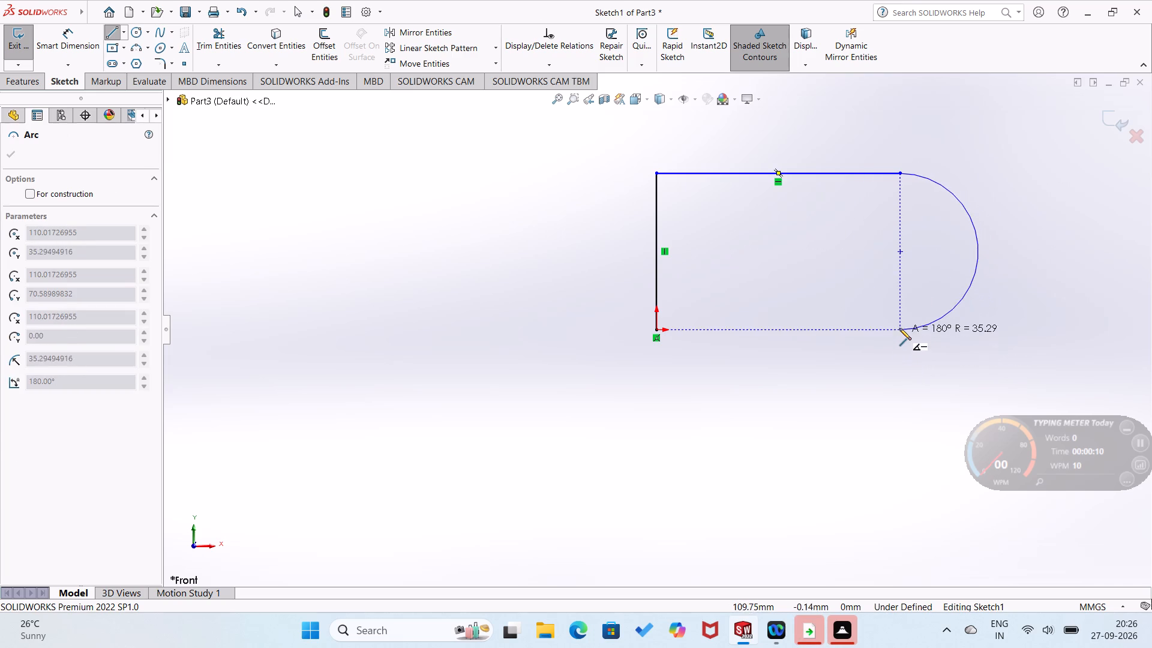
click(901, 329)
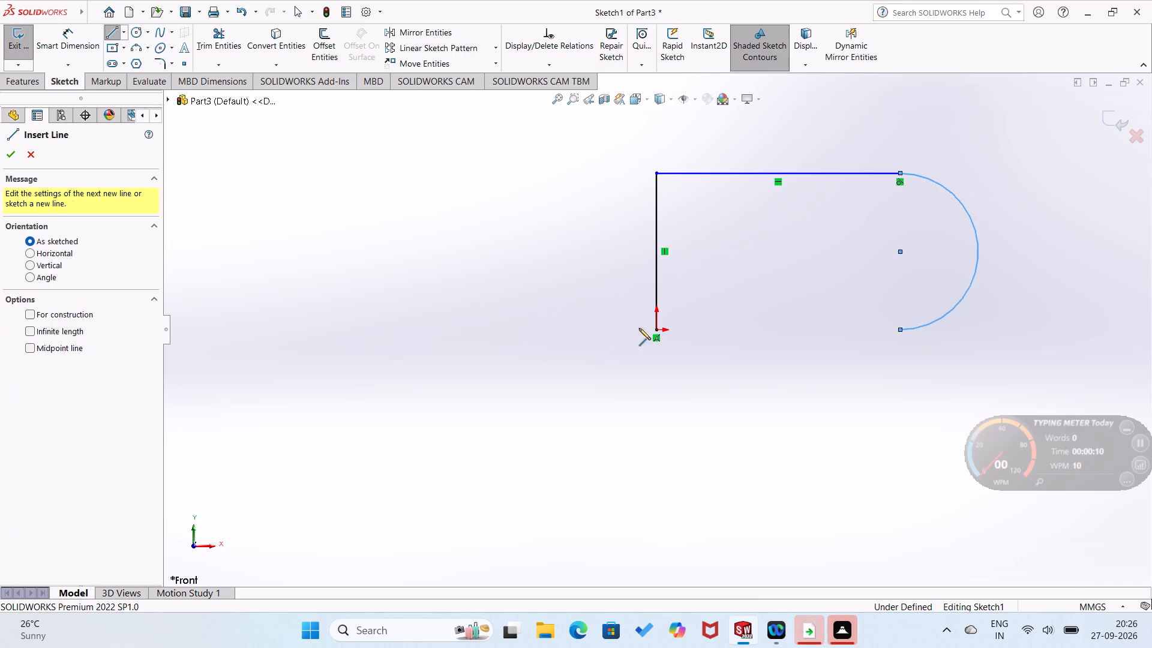
click(656, 328)
Dimension the profile's vertical edge to 44 mm.
right_drag(640, 411, 636, 252)
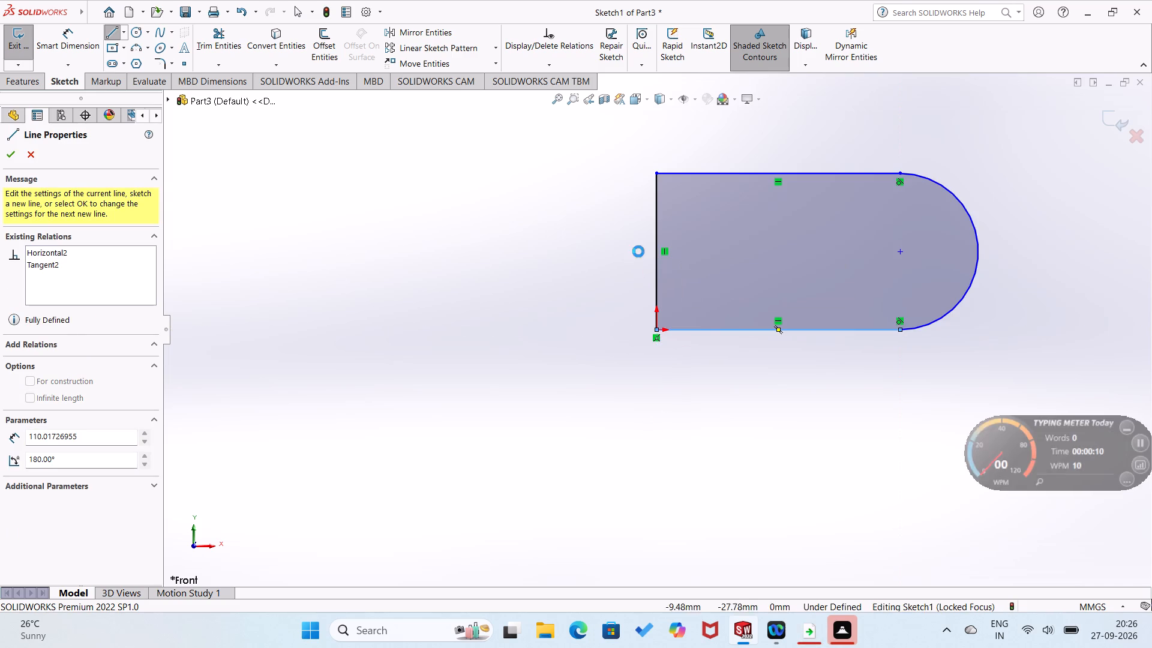
click(658, 274)
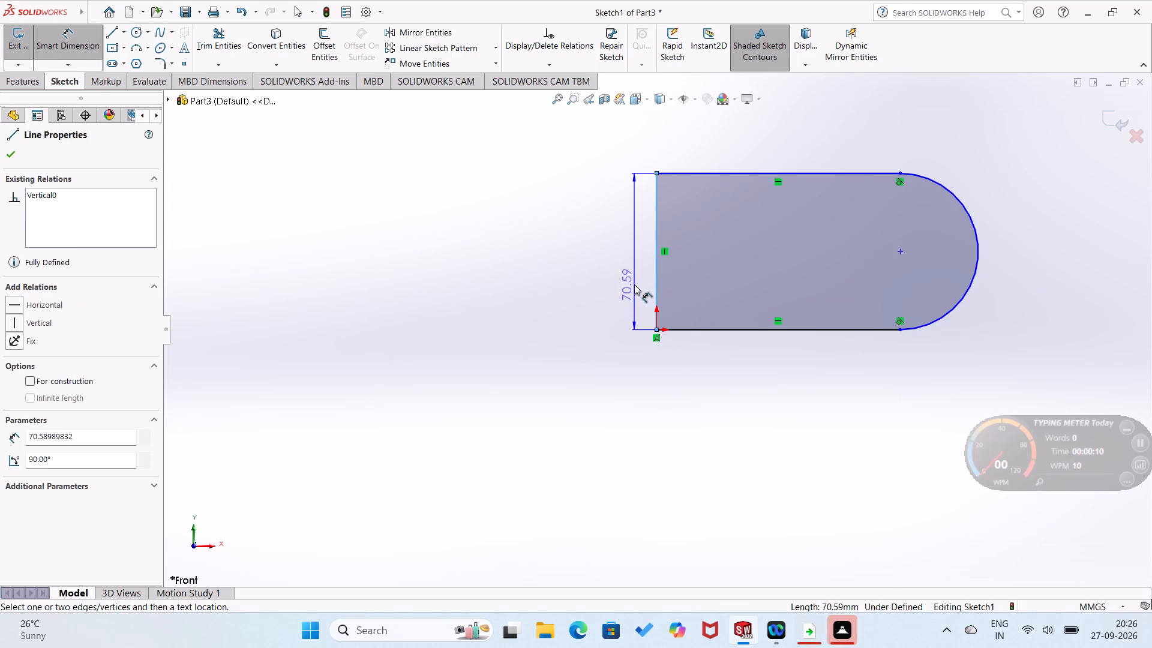
click(634, 284)
key(4)
key(4)
key(Return)
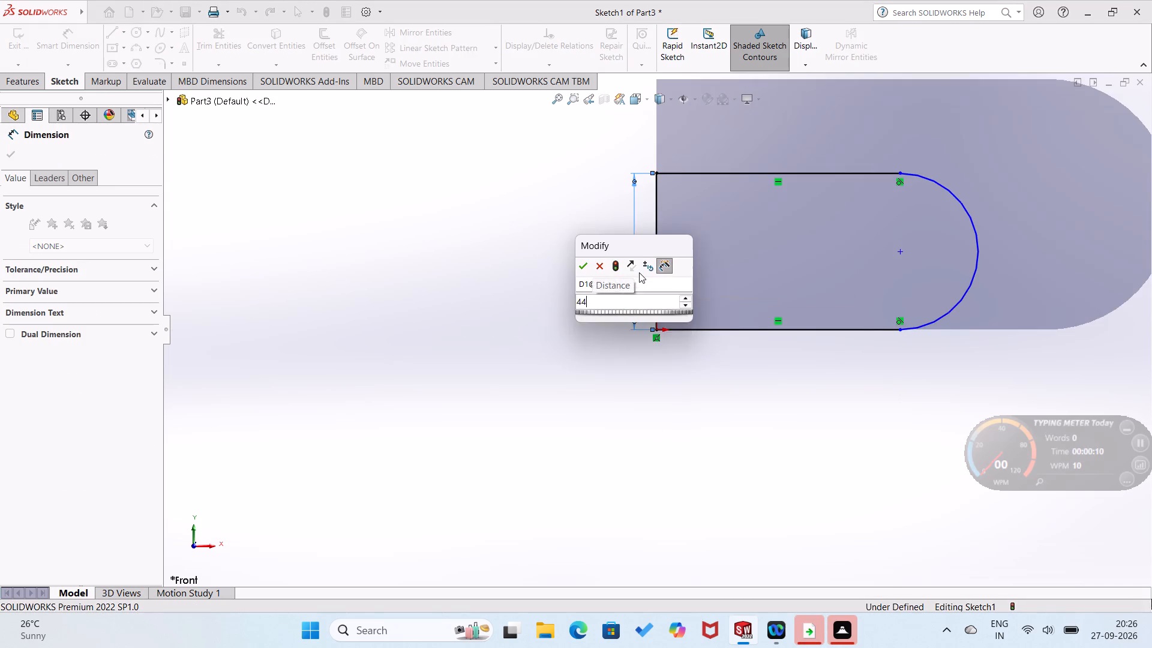
click(611, 331)
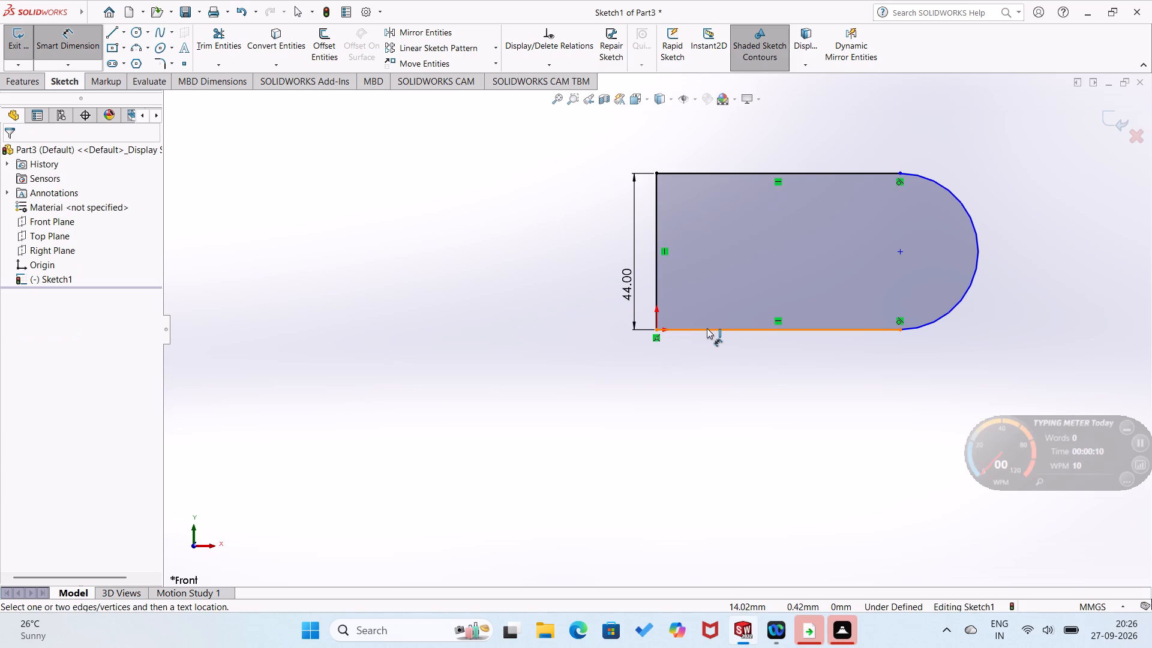
Dimension the profile's lower straight edge to 96 mm.
click(707, 328)
click(700, 370)
text(96)
key(Return)
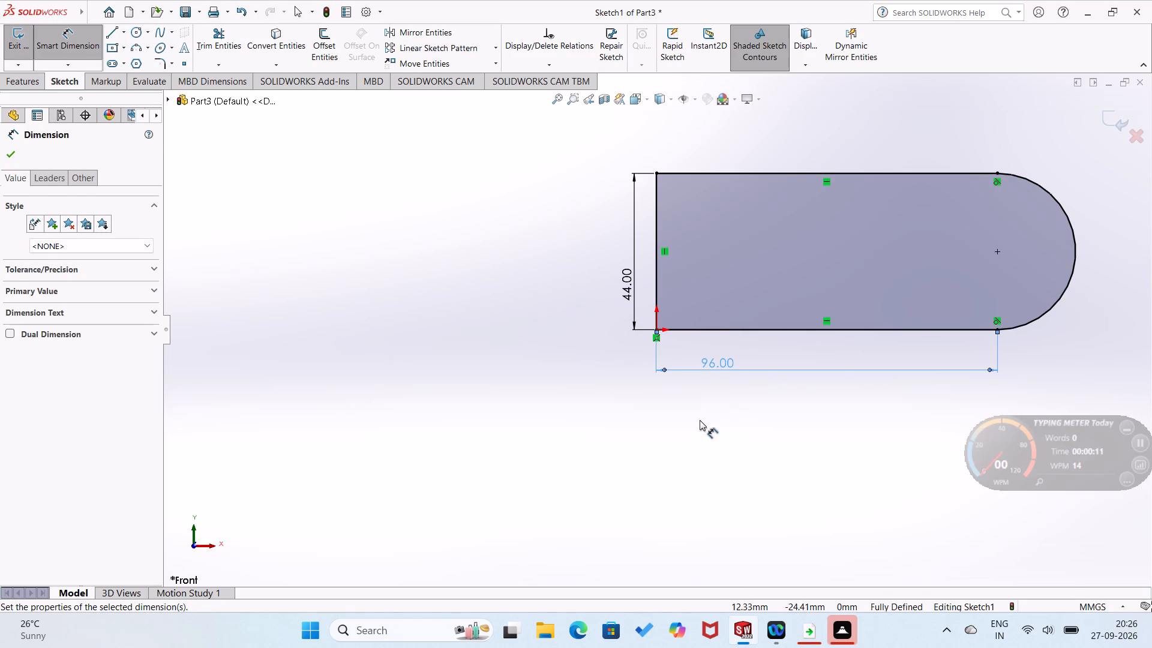
click(698, 424)
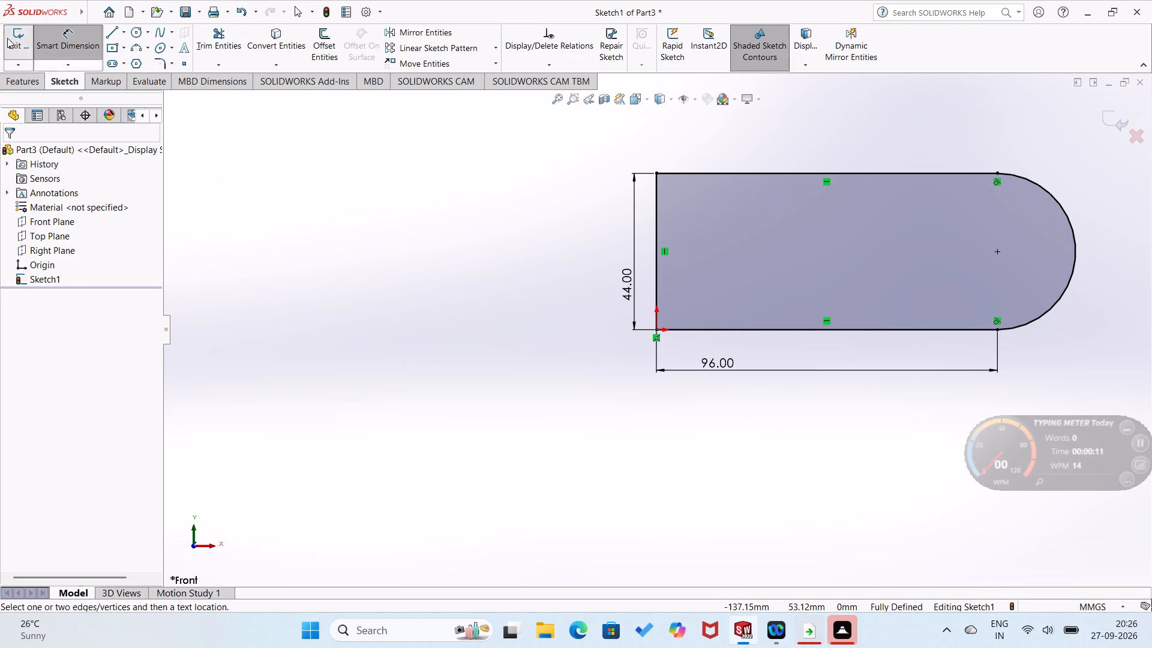
Extrude the round-ended profile as a blind boss 16 mm deep.
click(22, 80)
click(22, 53)
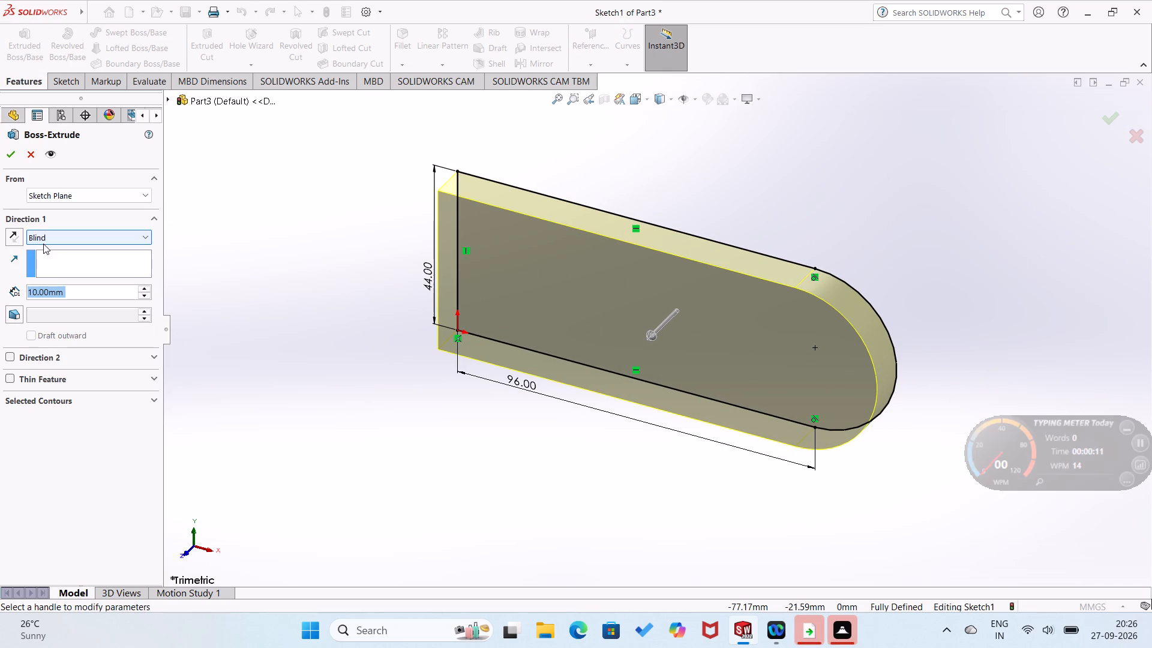
text(16)
key(Return)
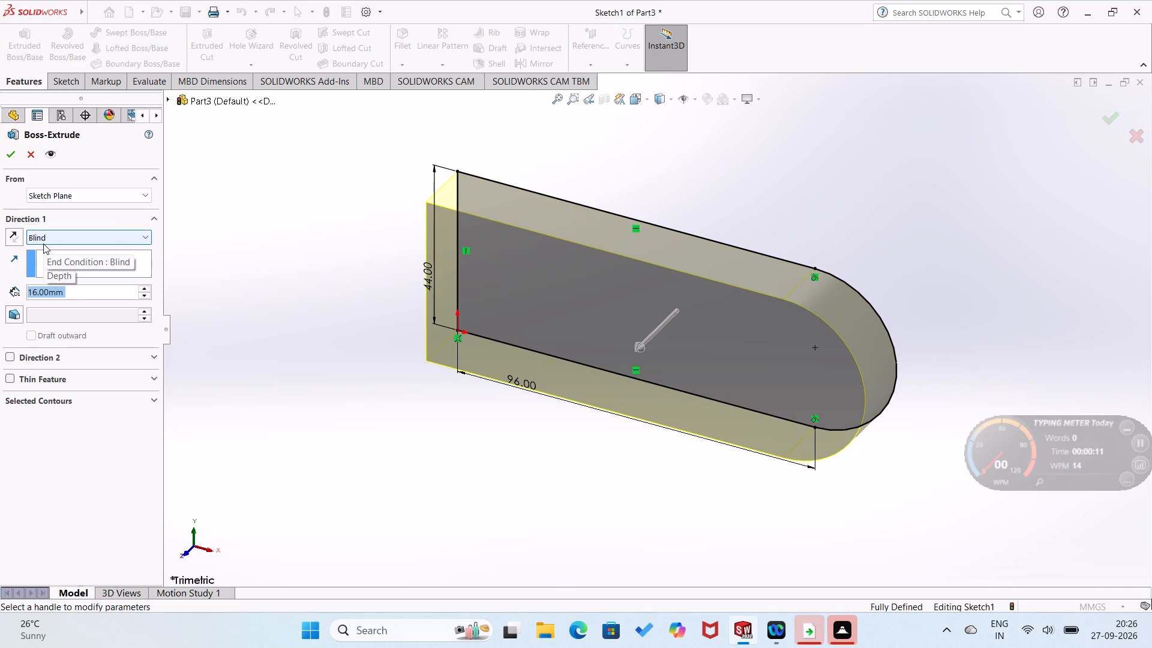
click(8, 159)
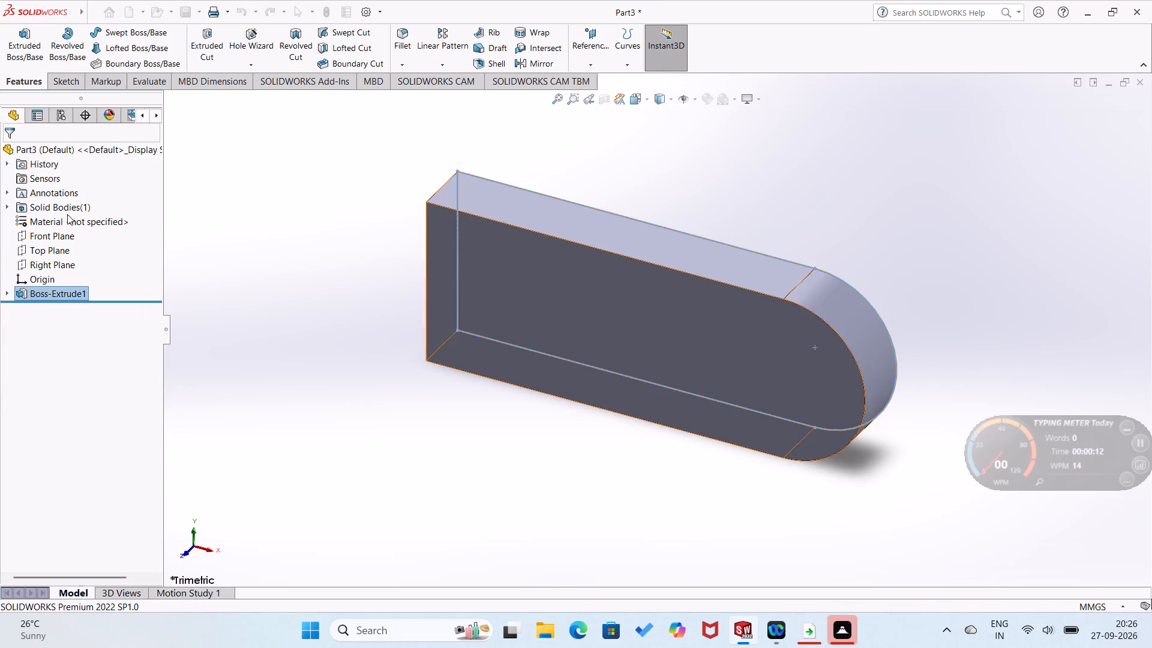
click(238, 337)
Start a sketch on the plate's front face and draw a circle about 14 mm in diameter at the rounded end's centre.
right_click(514, 323)
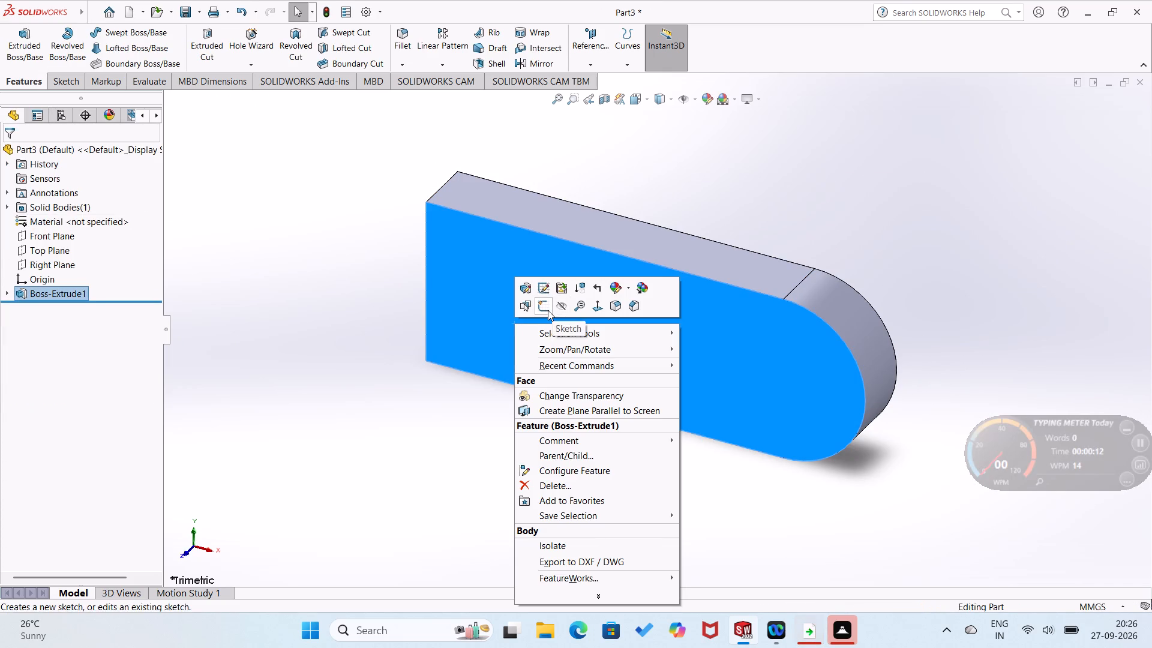
click(548, 310)
right_drag(431, 528, 598, 511)
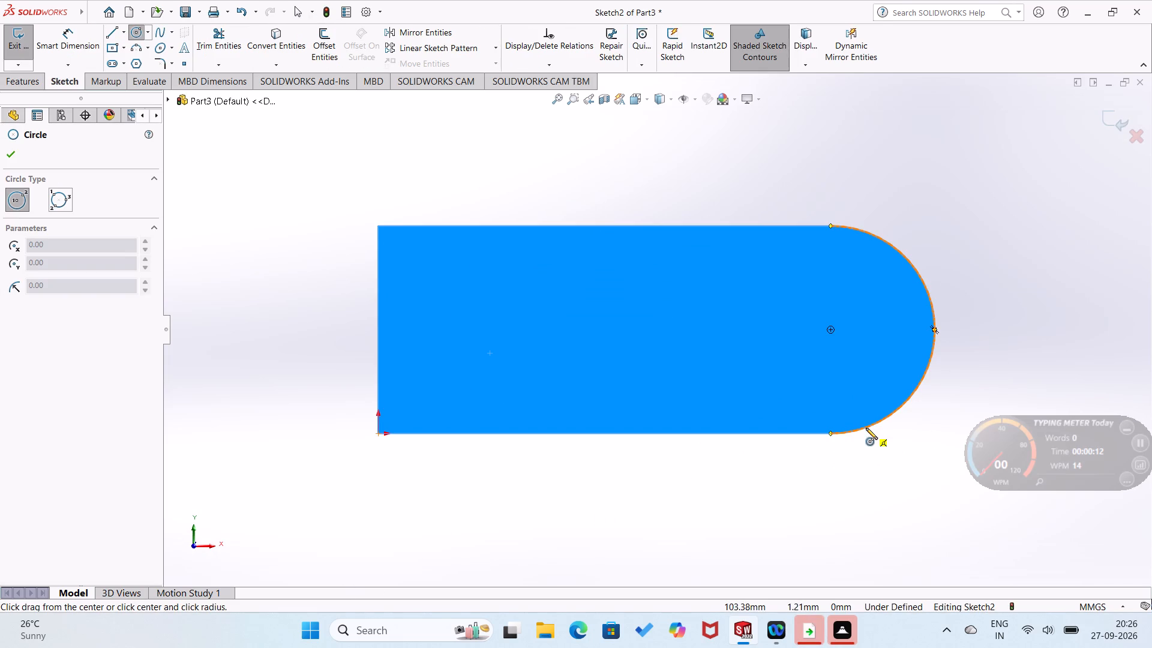
click(830, 329)
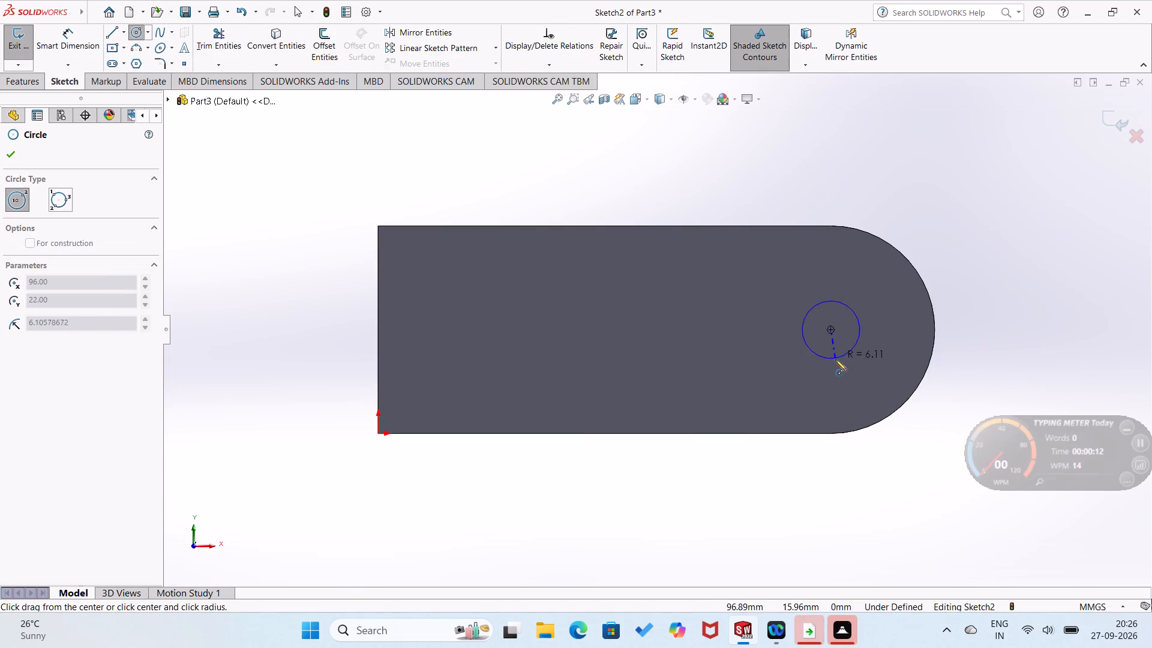
click(836, 362)
Sketch a second circle about 15 mm in diameter, level with the first and about 27 mm from it towards the square end.
right_drag(830, 407, 881, 307)
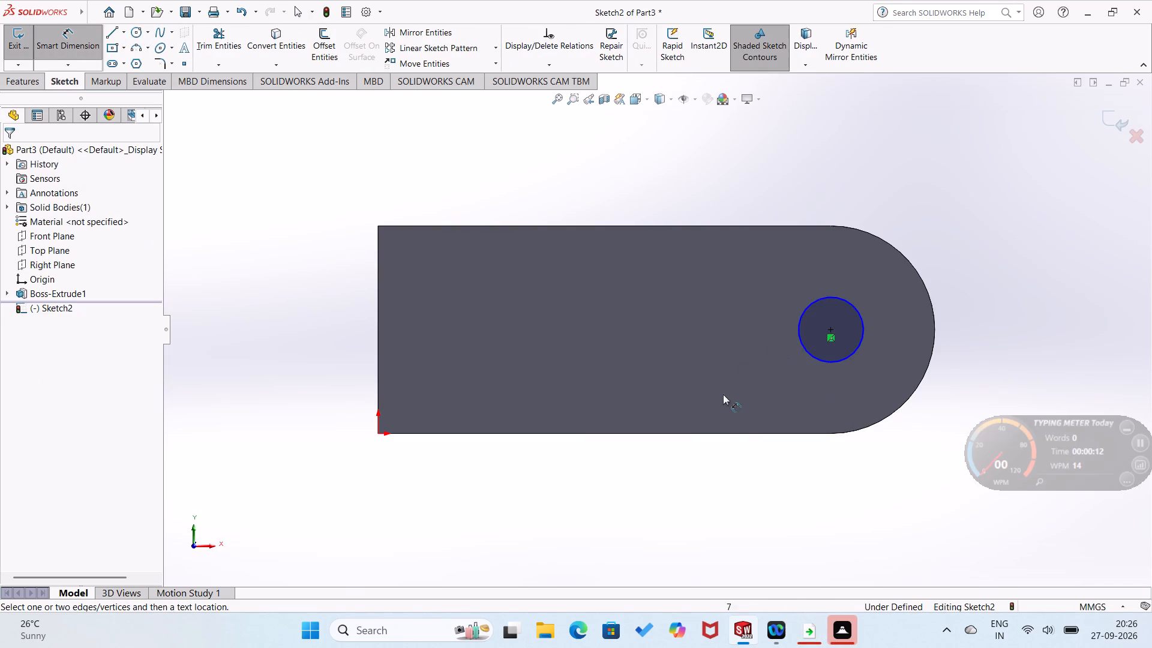
right_drag(706, 463, 831, 491)
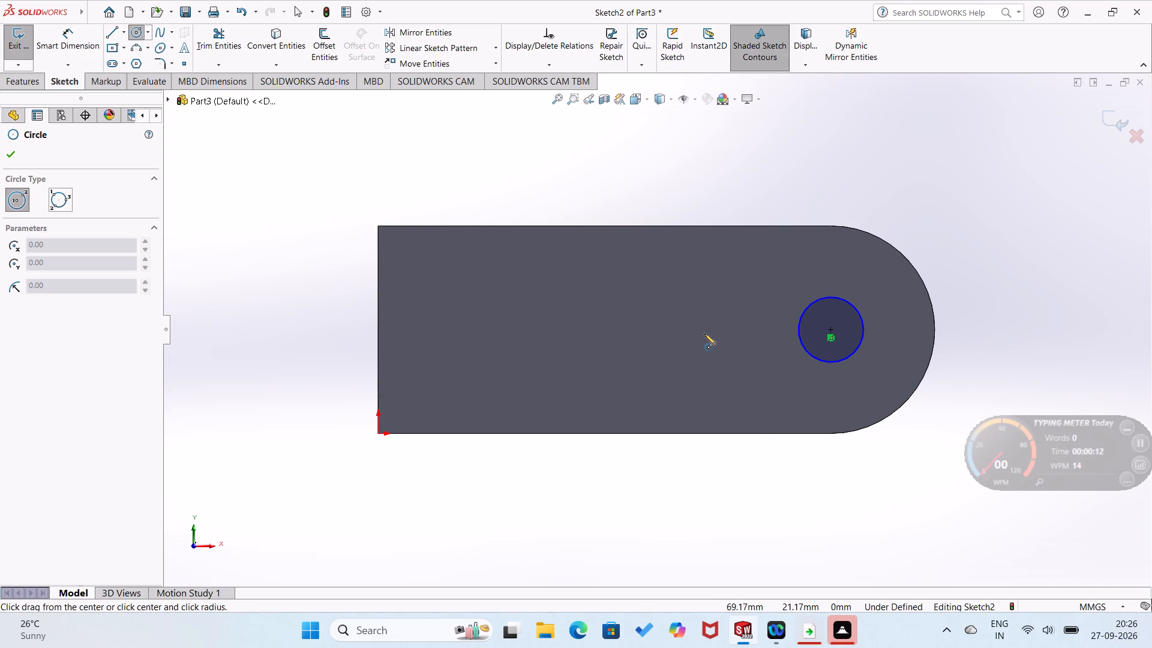
click(703, 328)
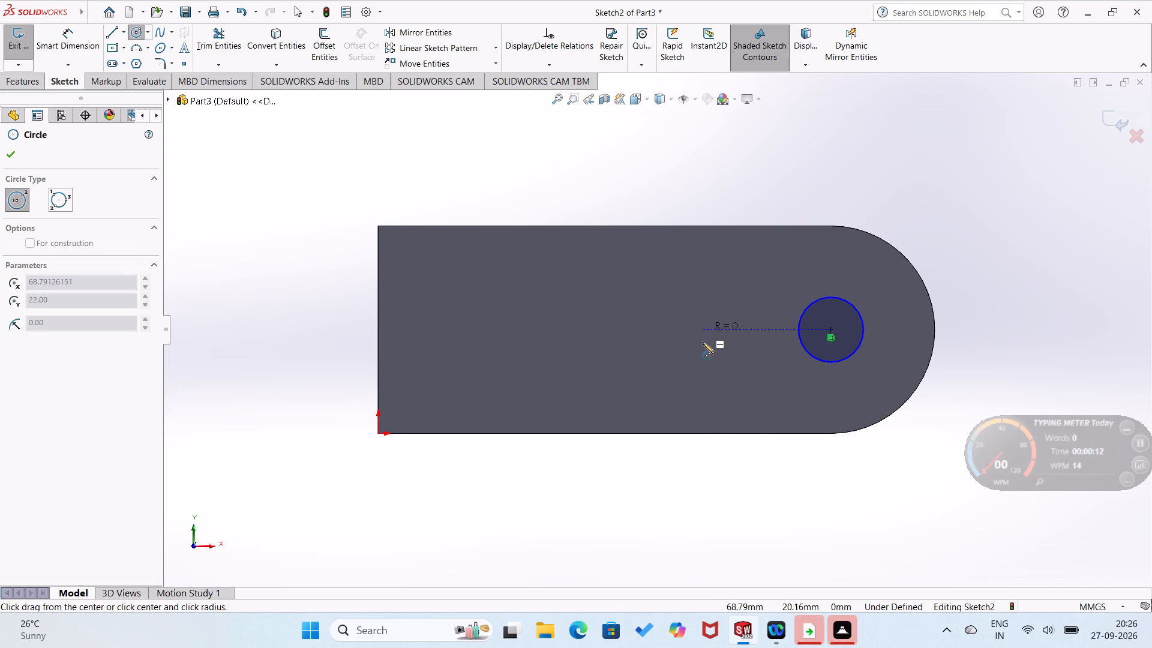
click(703, 364)
Dimension the distance between the two circle centres to 24 mm, entered as 40-16.
right_drag(730, 358, 758, 283)
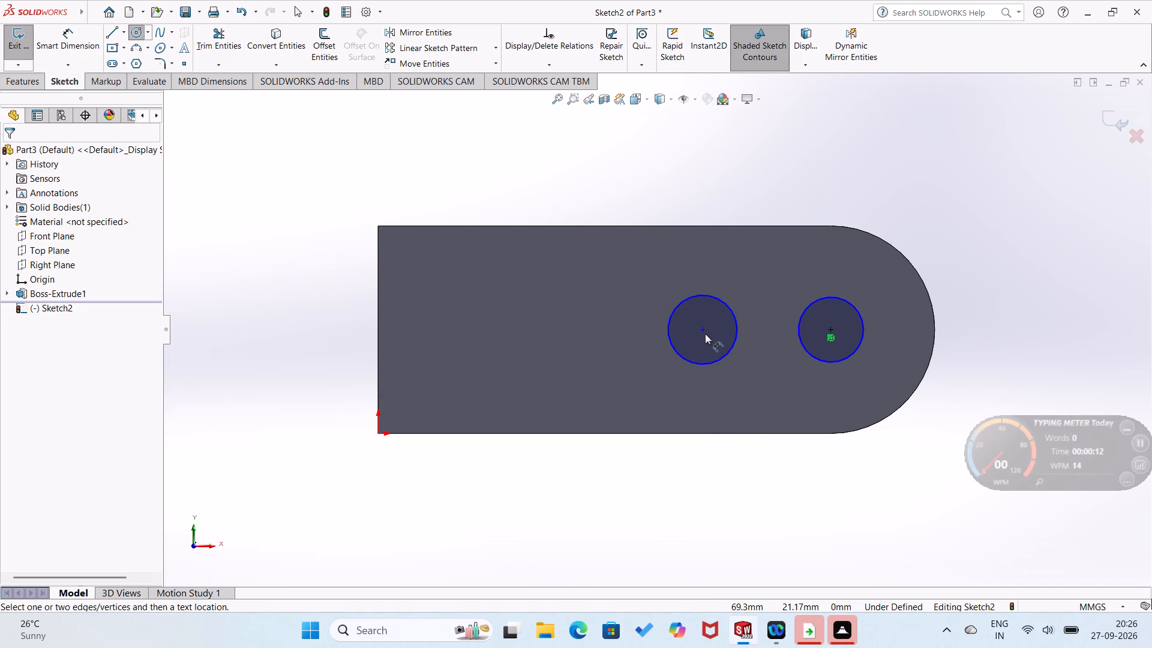
click(704, 331)
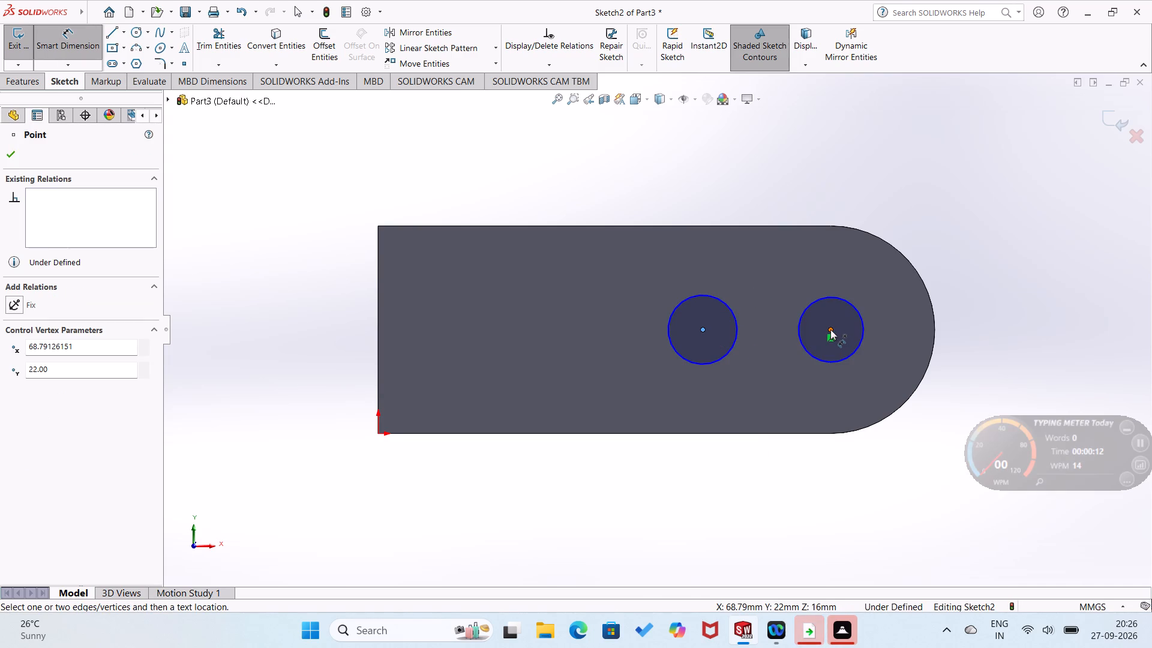
click(830, 329)
click(781, 377)
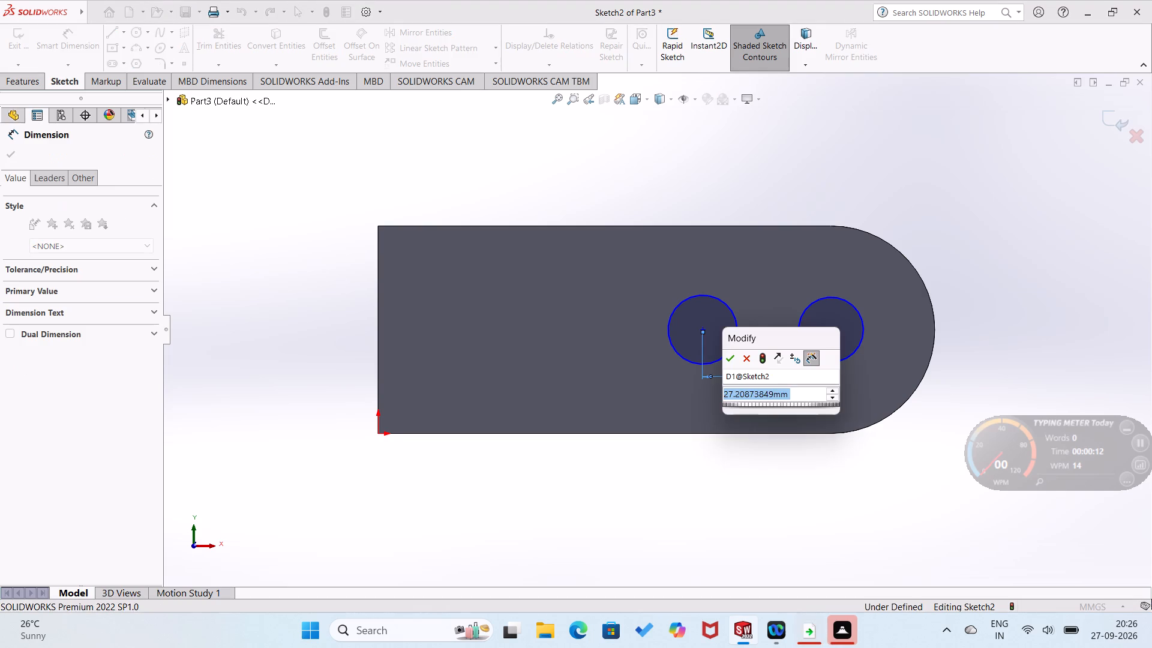
text(40+)
key(BackSpace)
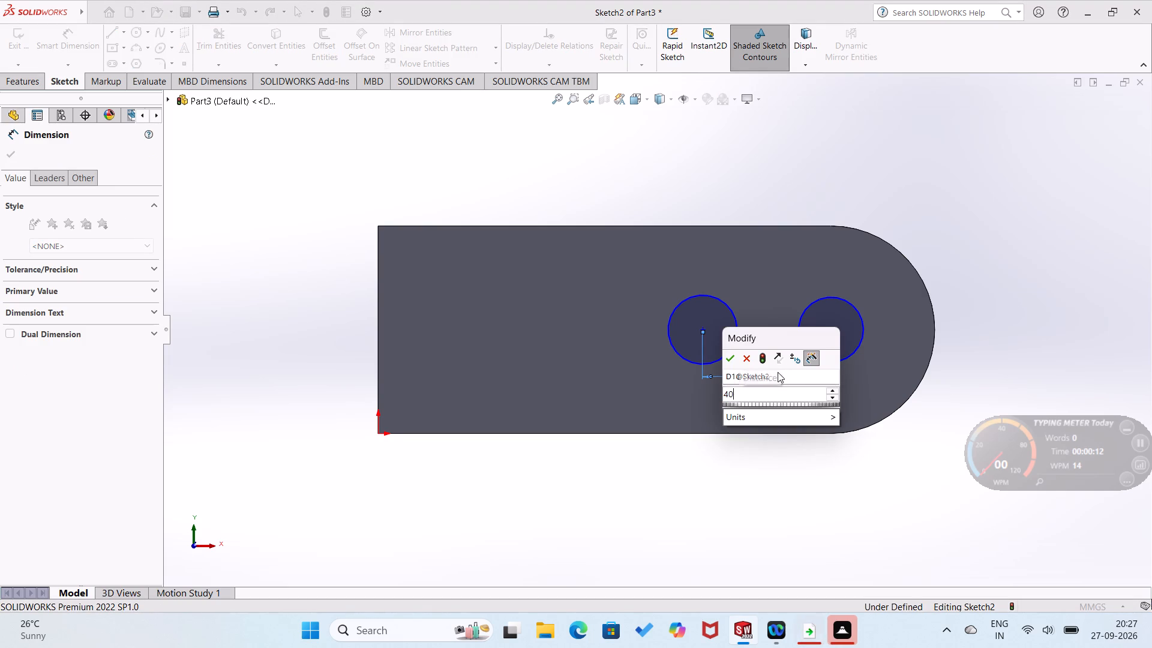
text(-16)
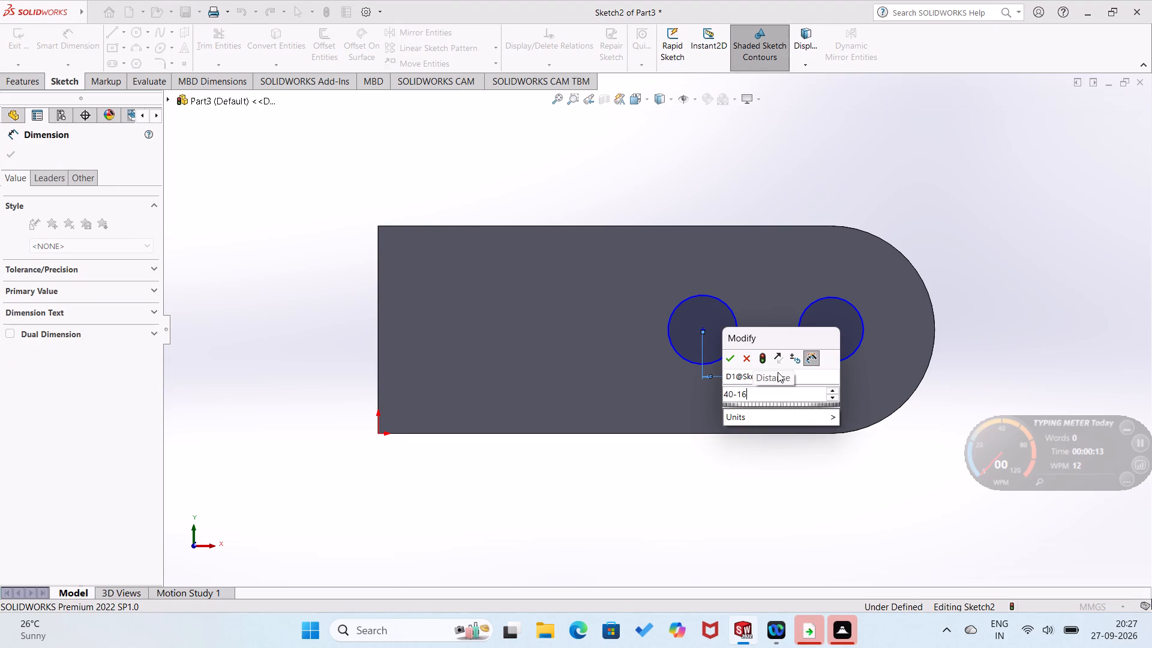
key(Return)
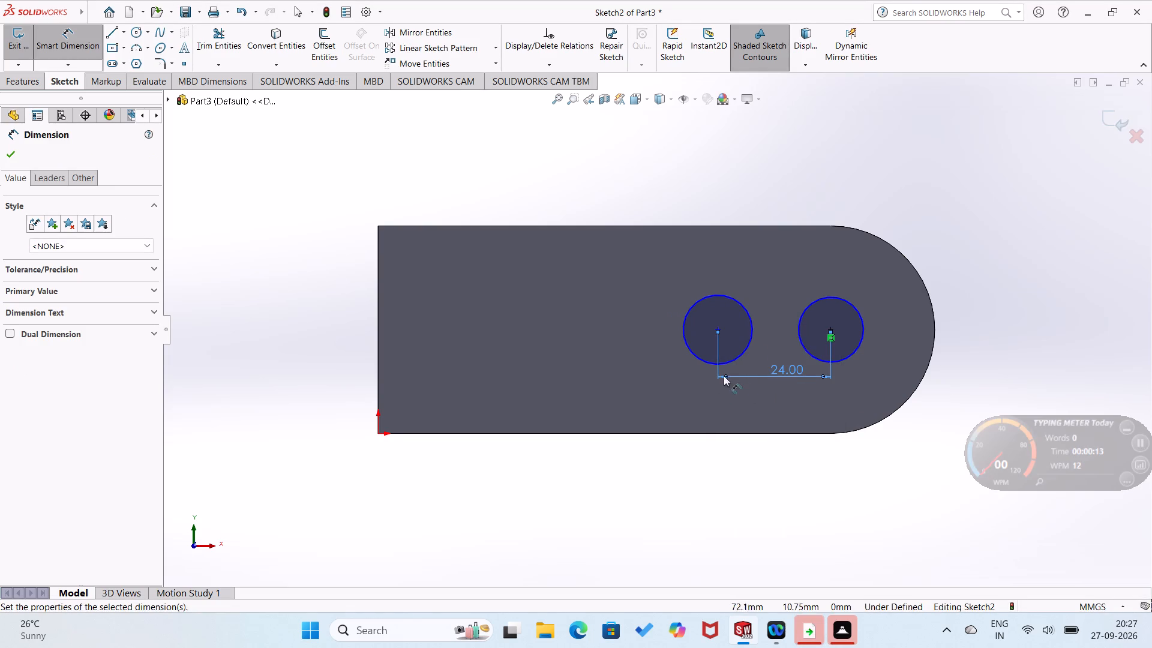
Dimension both circles to a diameter of 16 mm.
click(749, 318)
click(749, 282)
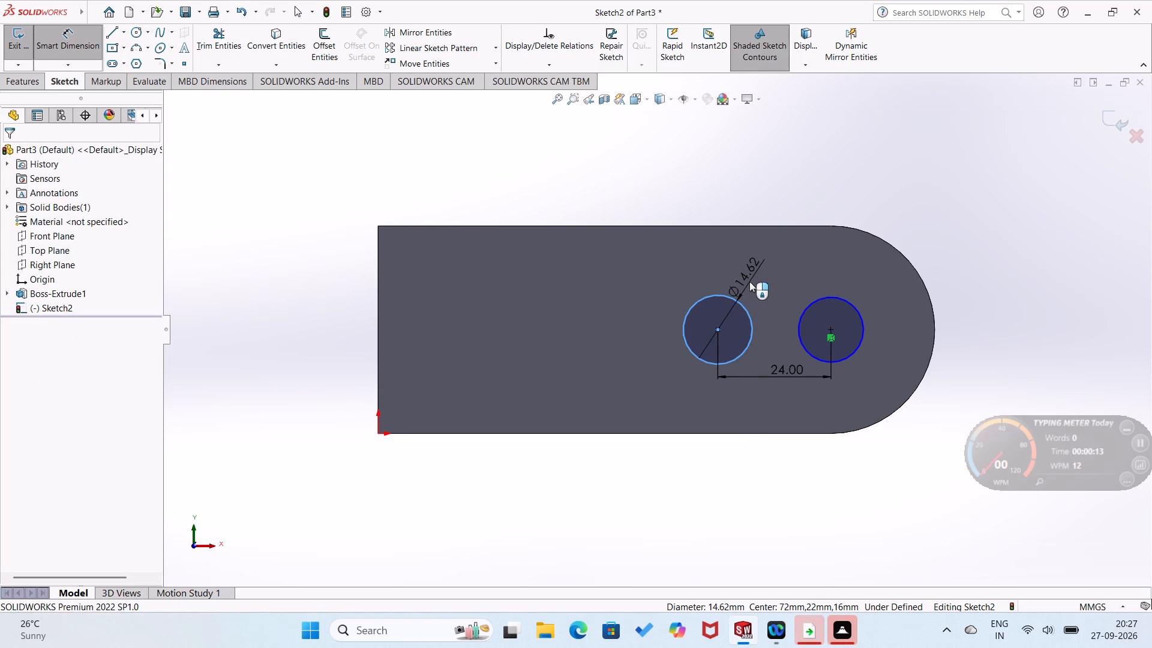
text(16)
key(Return)
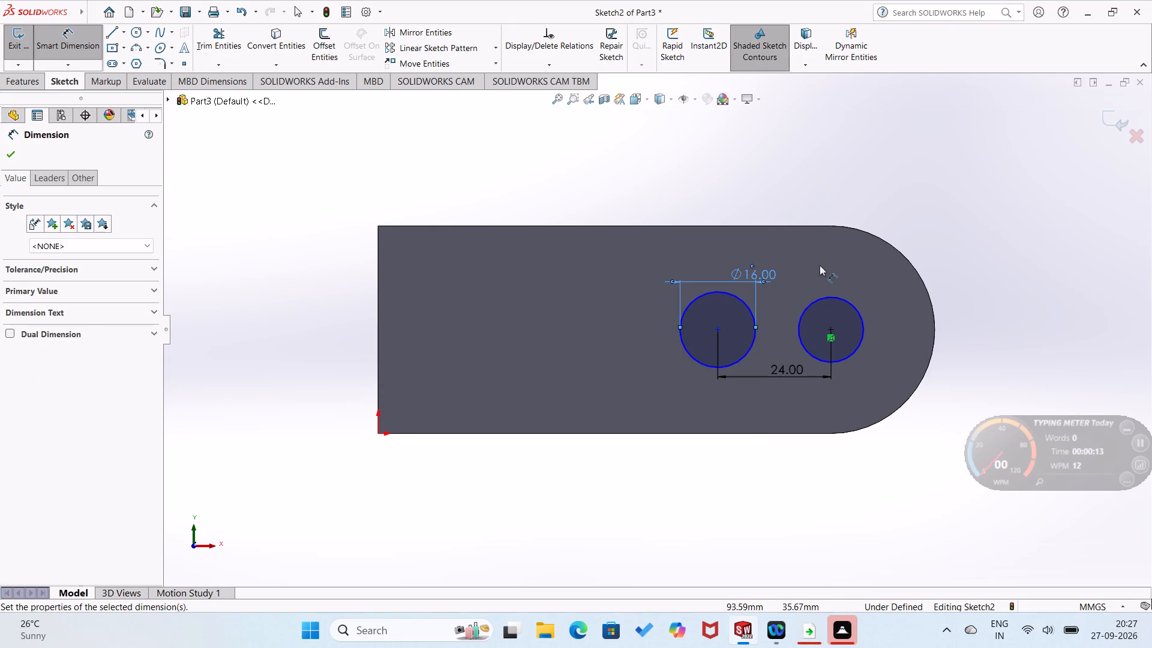
click(836, 299)
click(842, 278)
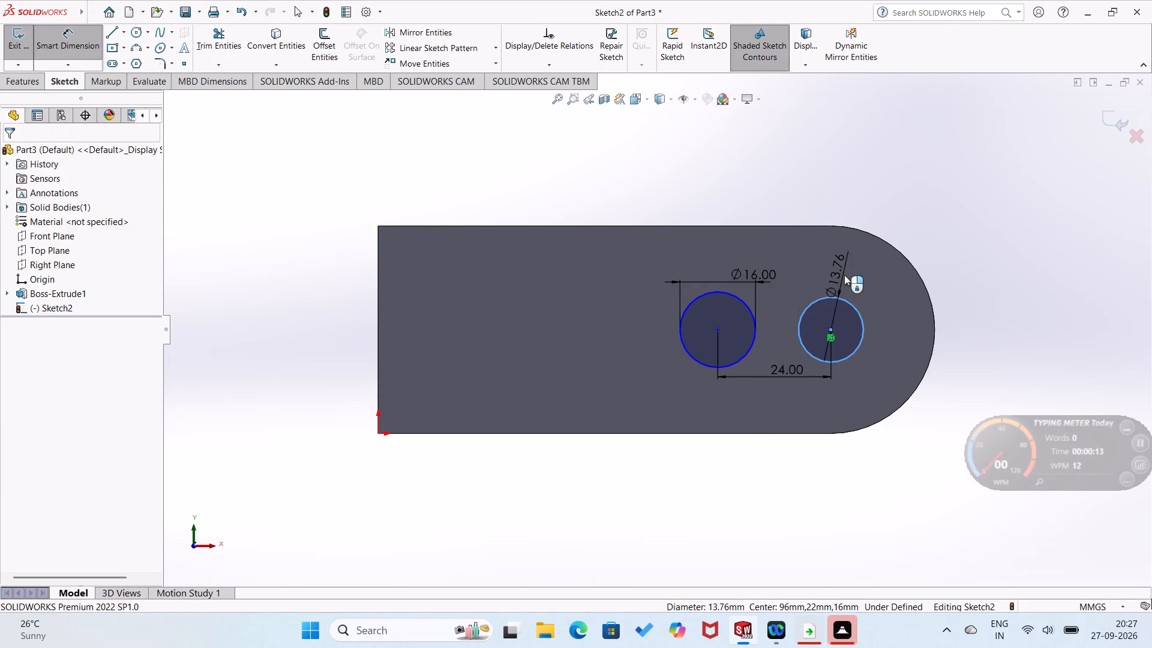
key(1)
key(6)
key(Return)
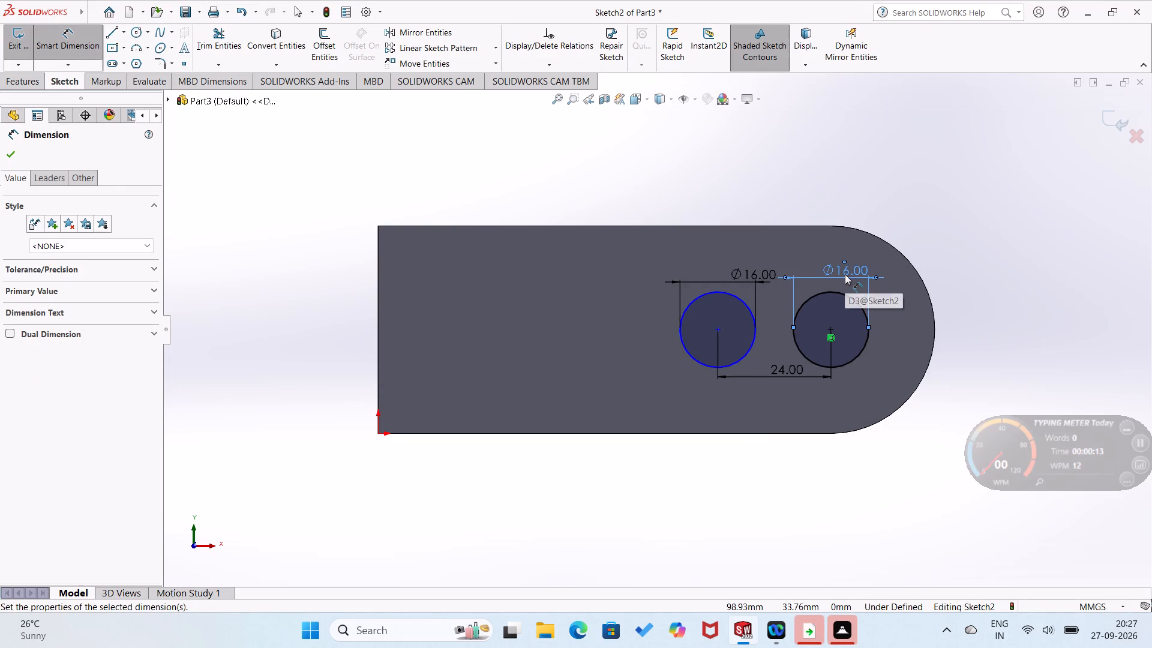
click(848, 181)
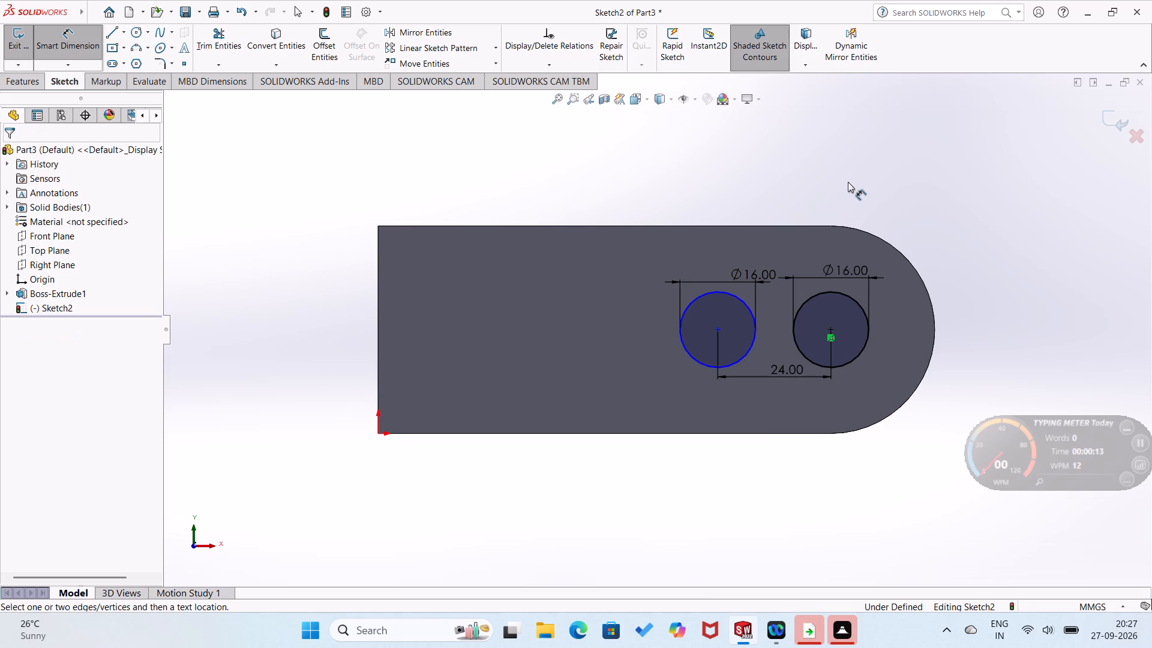
key(Escape)
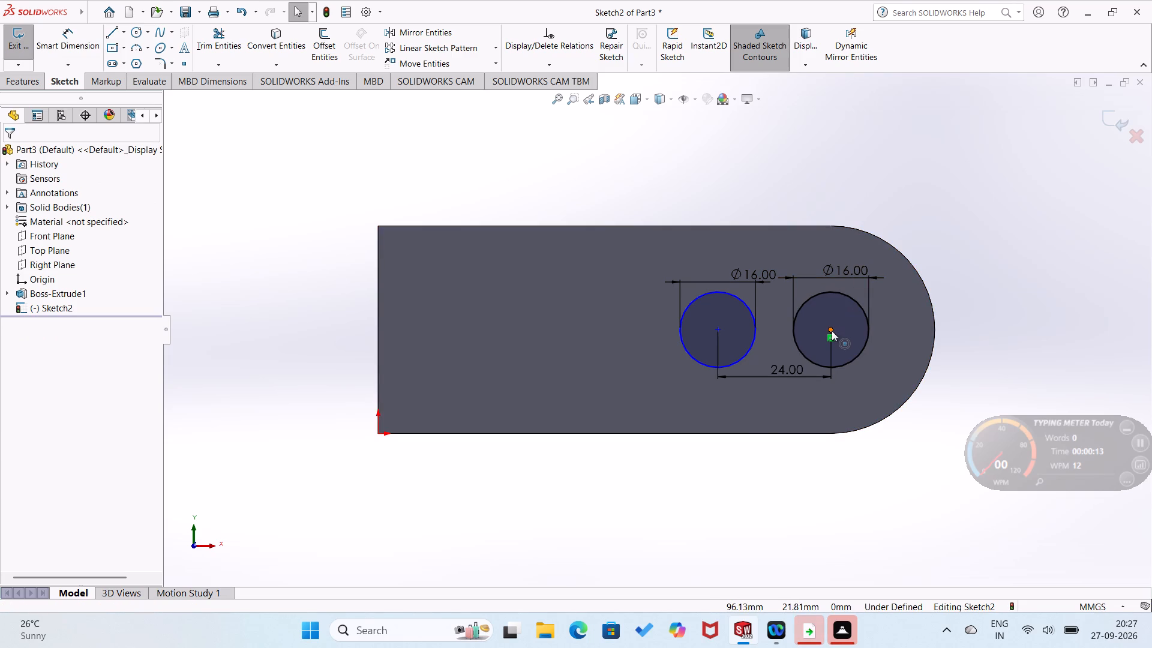
Add a horizontal relation between the two circle centres.
click(832, 331)
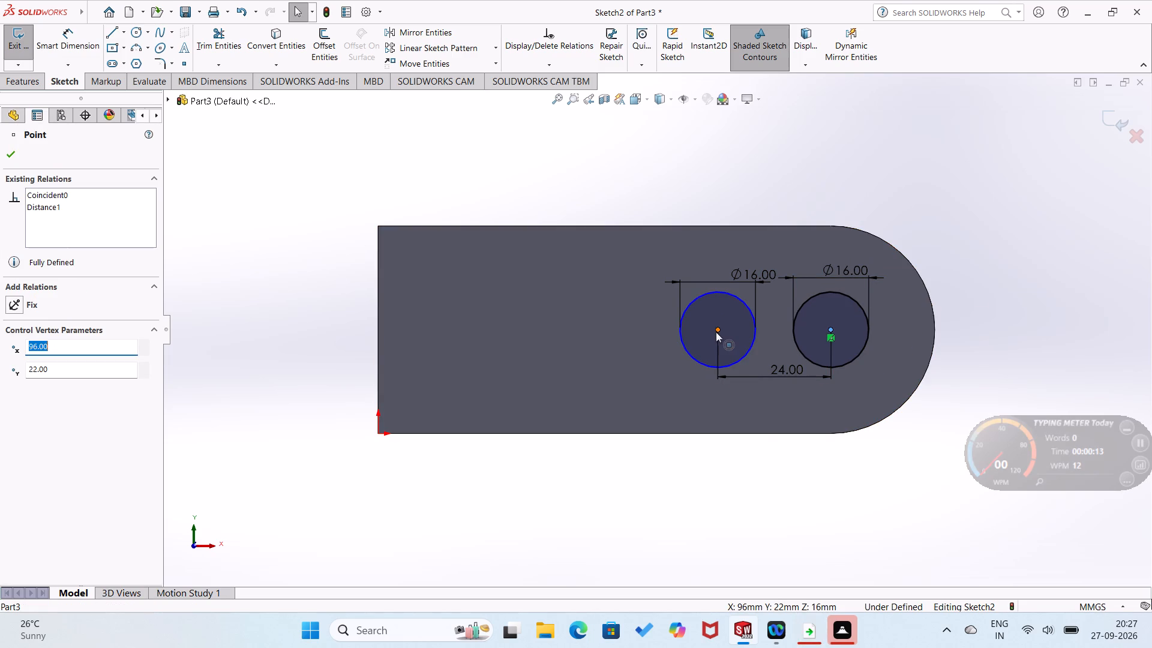
ctrl+click(717, 331)
click(17, 275)
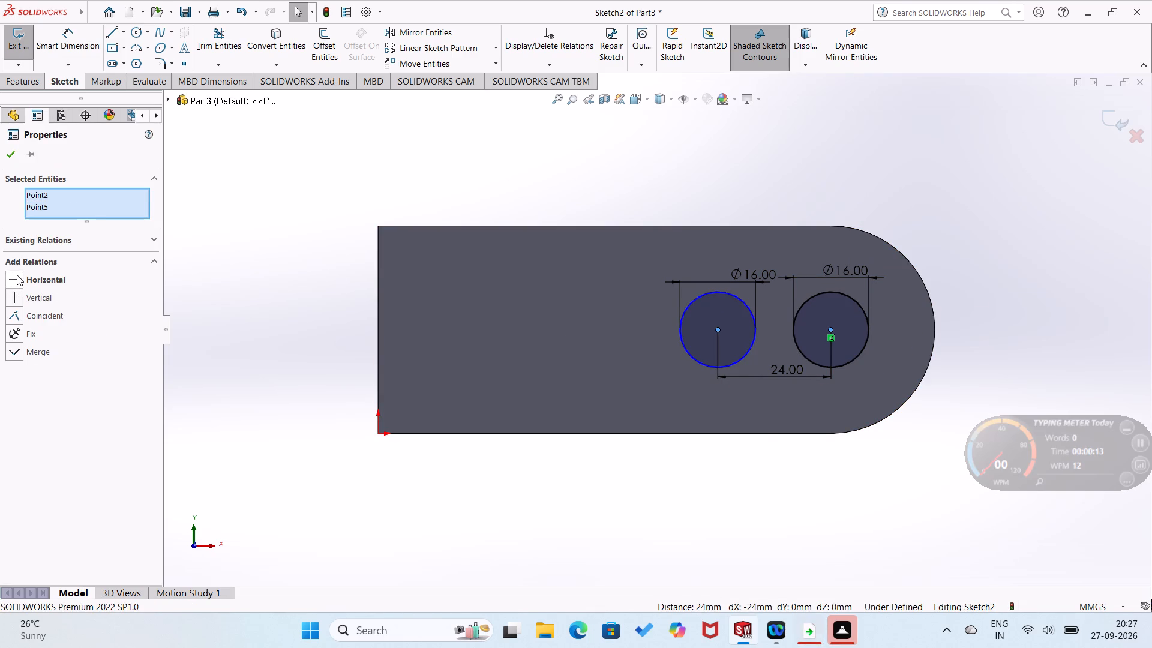
click(3, 160)
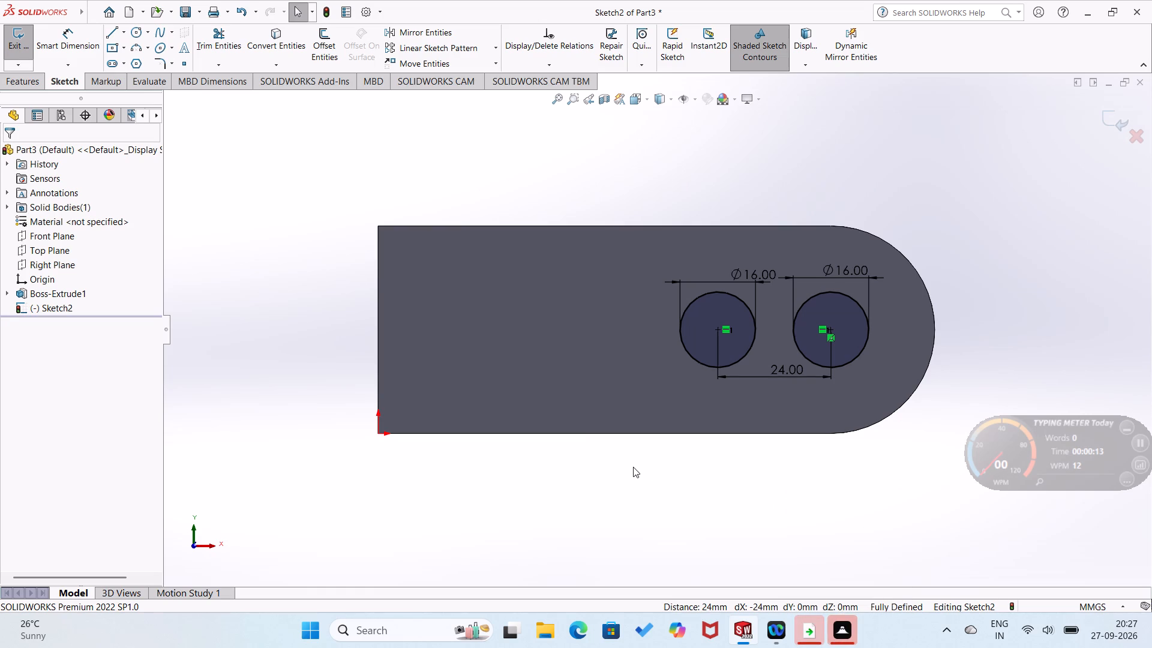
Sketch two horizontal lines joining the tops and the bottoms of the two 16 mm circles.
scroll(739, 370, down, 2)
right_drag(845, 521, 631, 488)
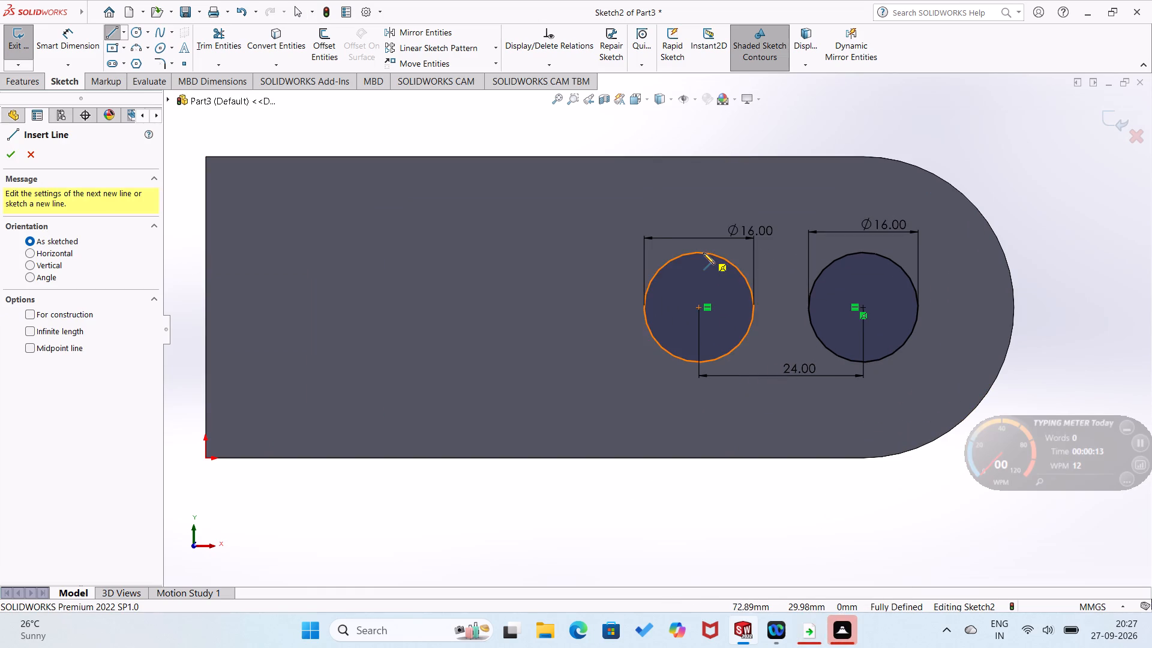
click(700, 253)
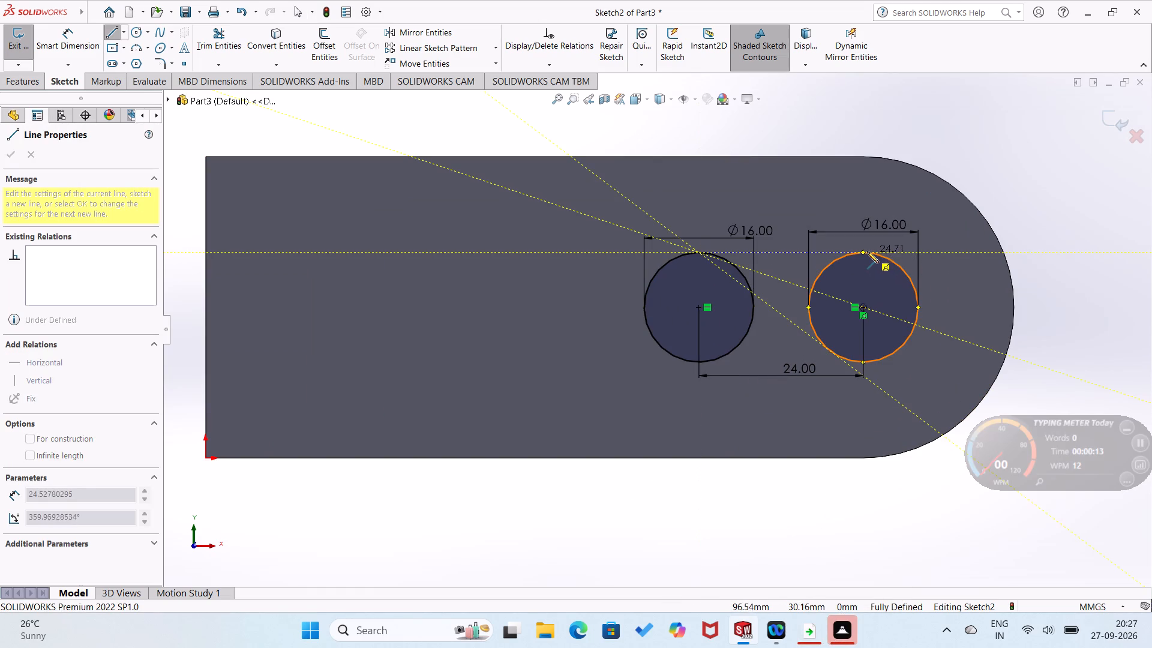
click(863, 251)
right_drag(859, 317, 890, 183)
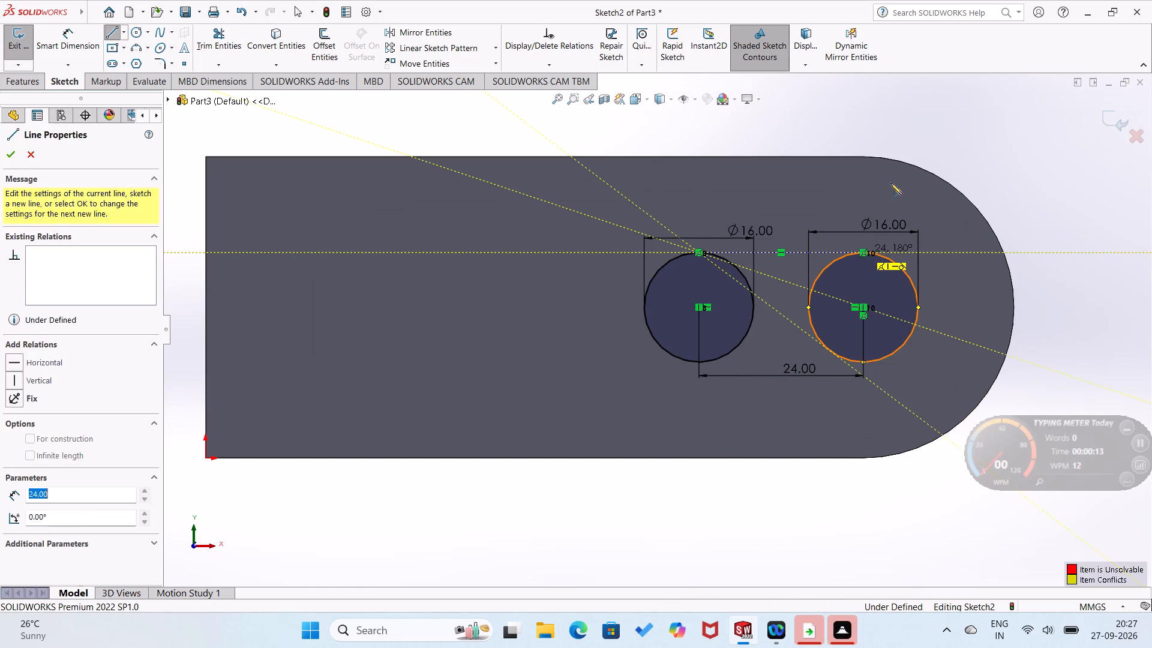
right_drag(890, 183, 893, 175)
right_drag(1019, 332, 881, 388)
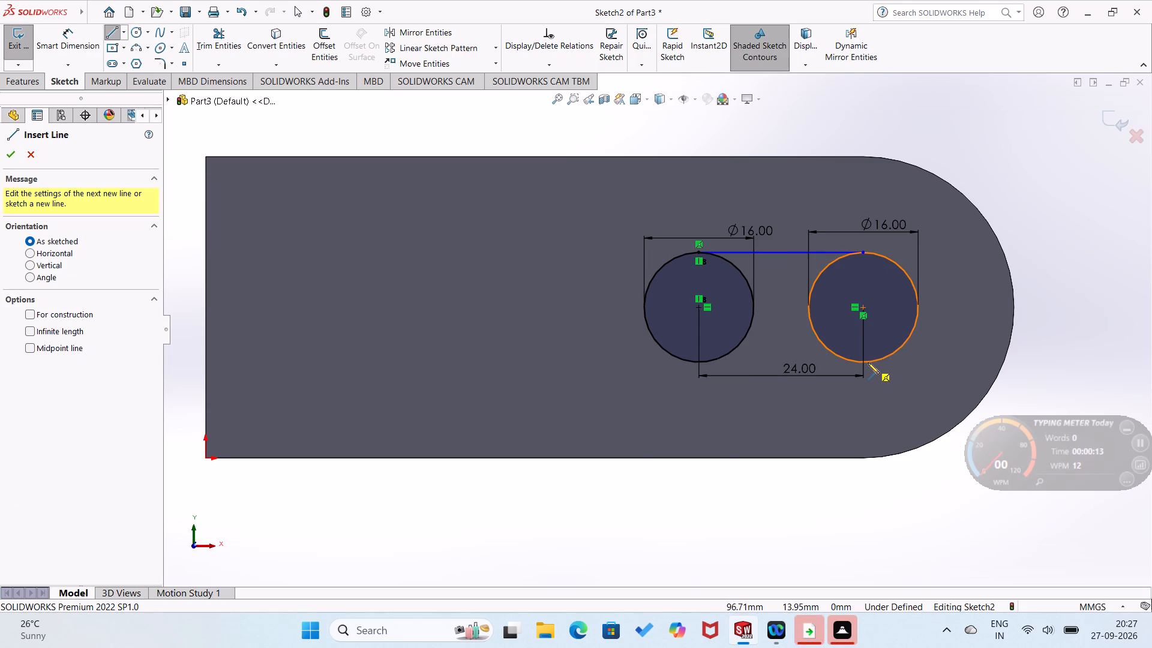
click(864, 362)
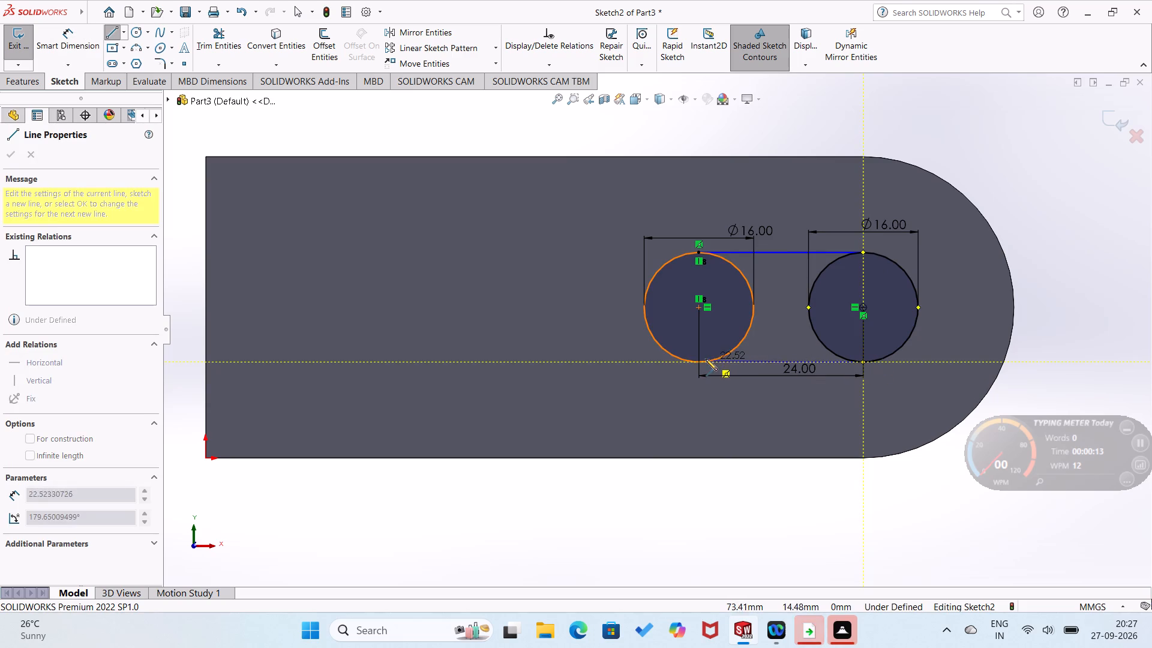
click(698, 363)
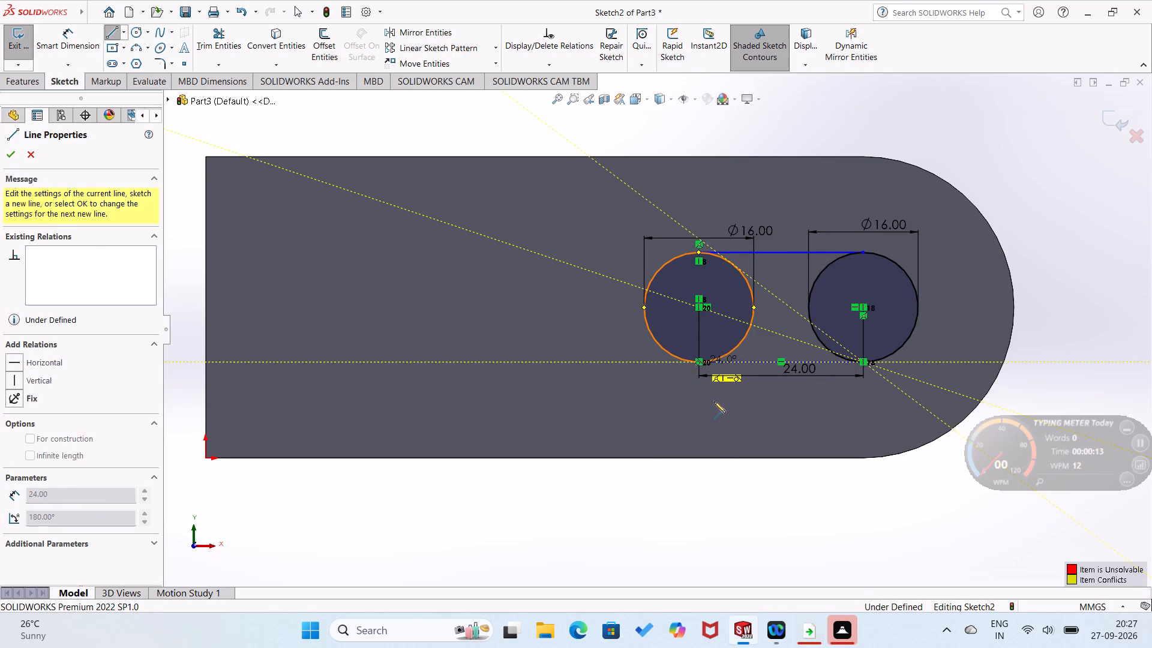
Dimension the lower and upper connecting lines at 24 mm each.
right_drag(712, 407, 776, 301)
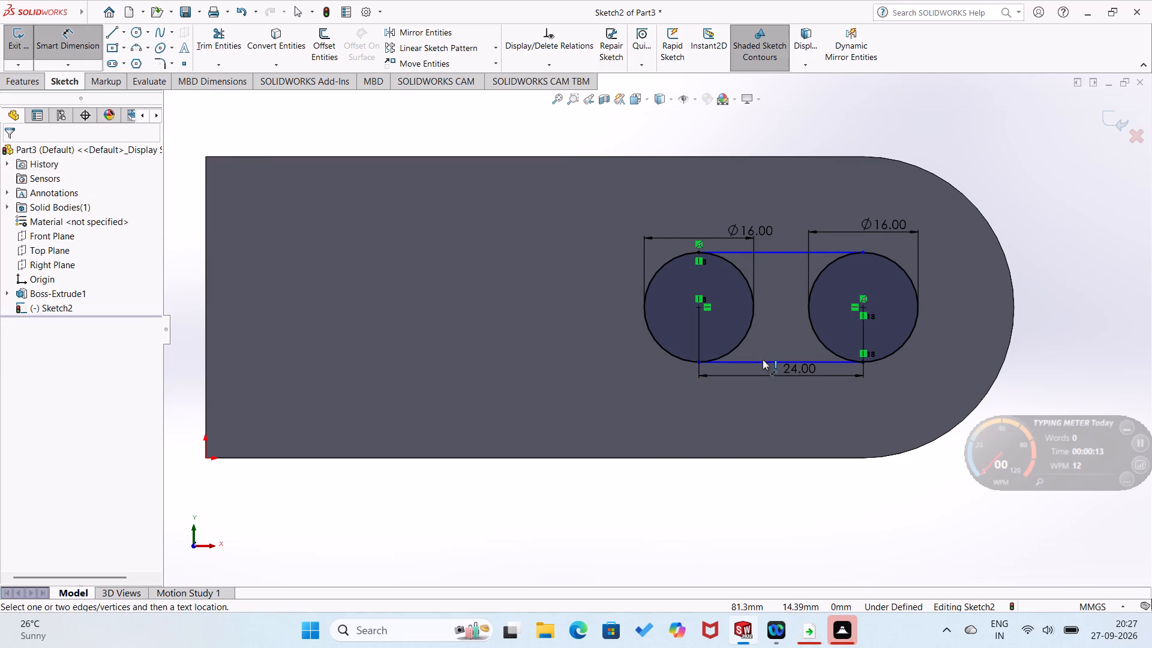
click(763, 361)
click(761, 386)
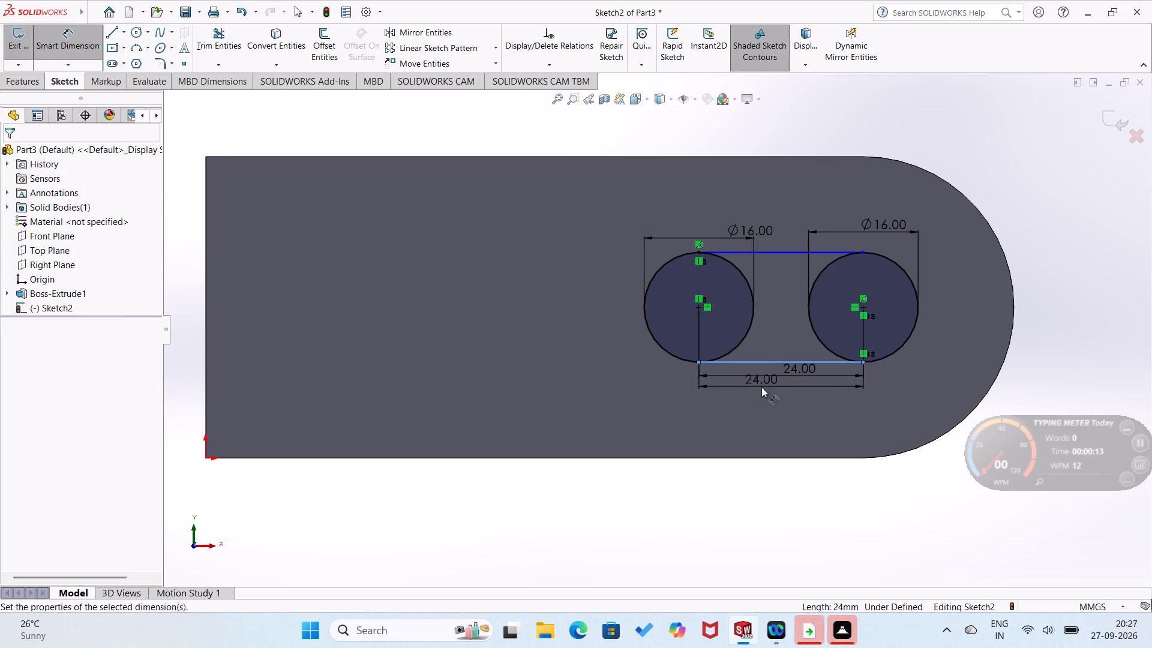
click(710, 373)
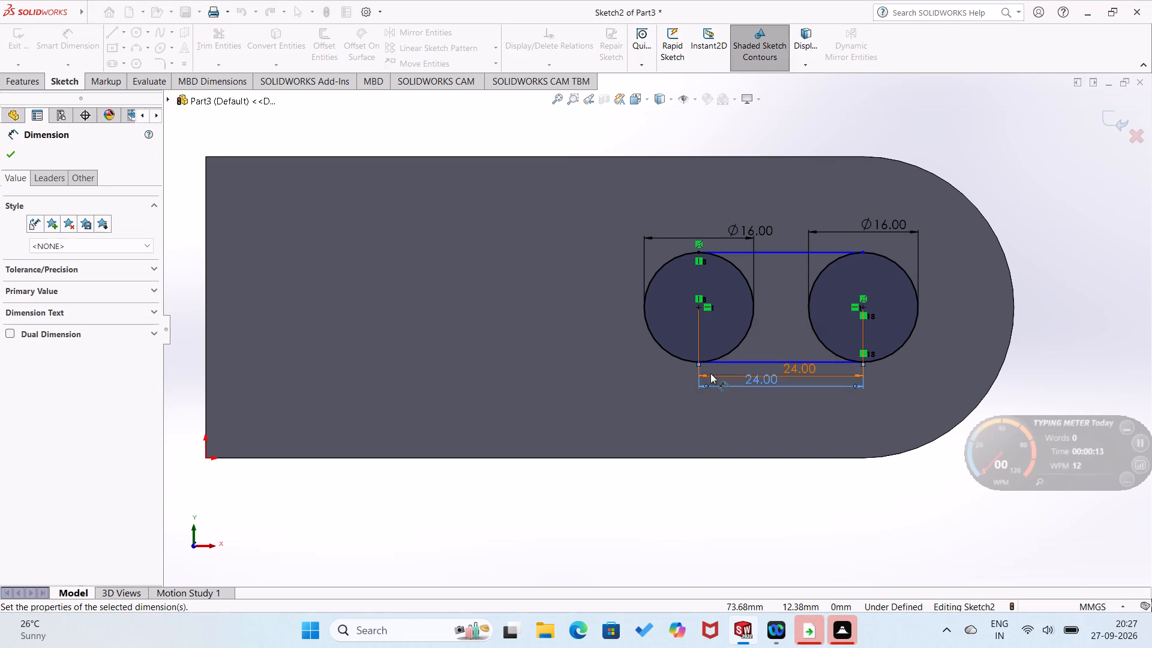
drag(774, 253, 776, 241)
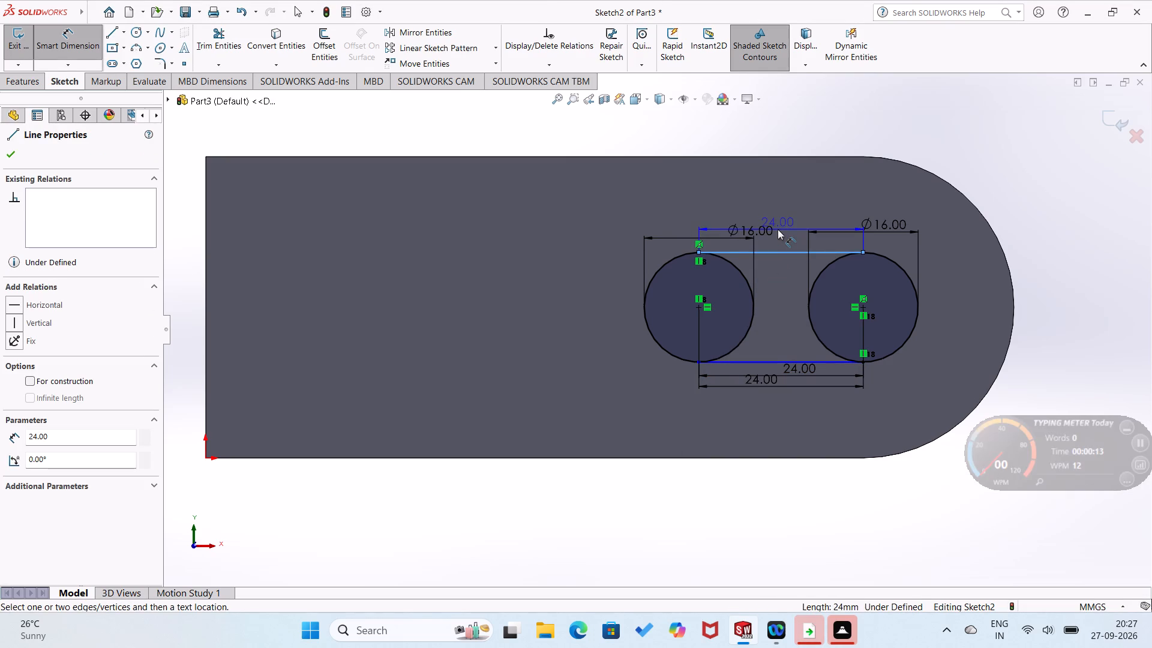
click(778, 229)
click(730, 214)
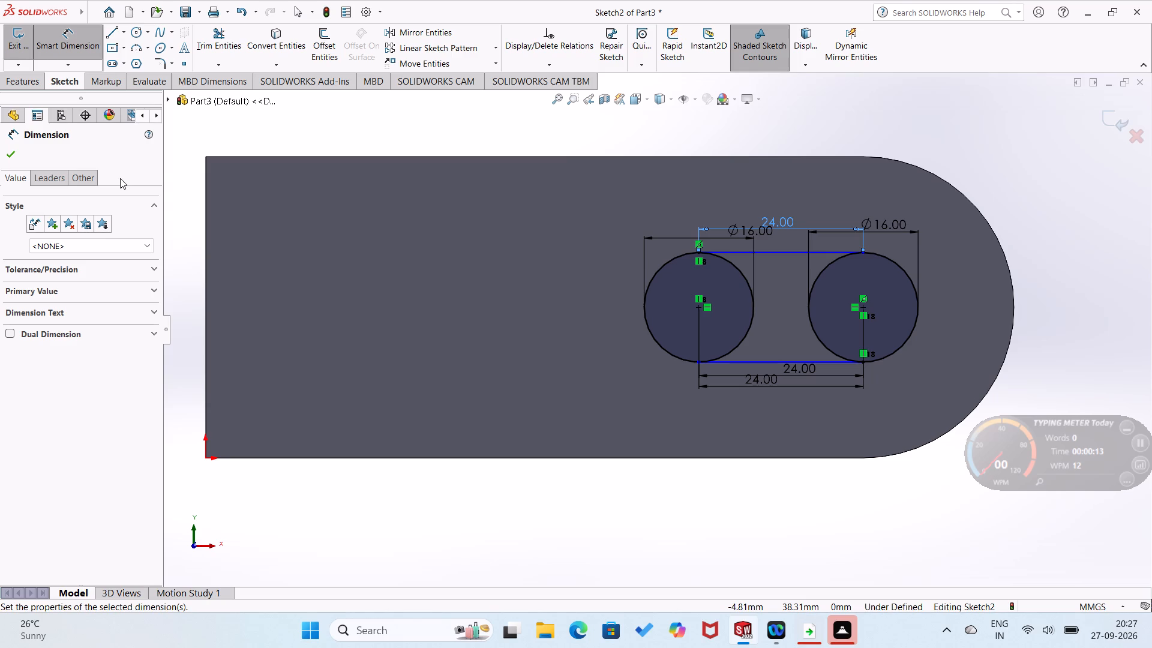
Trim away the inner halves of both circles to leave a closed straight-slot outline.
click(209, 39)
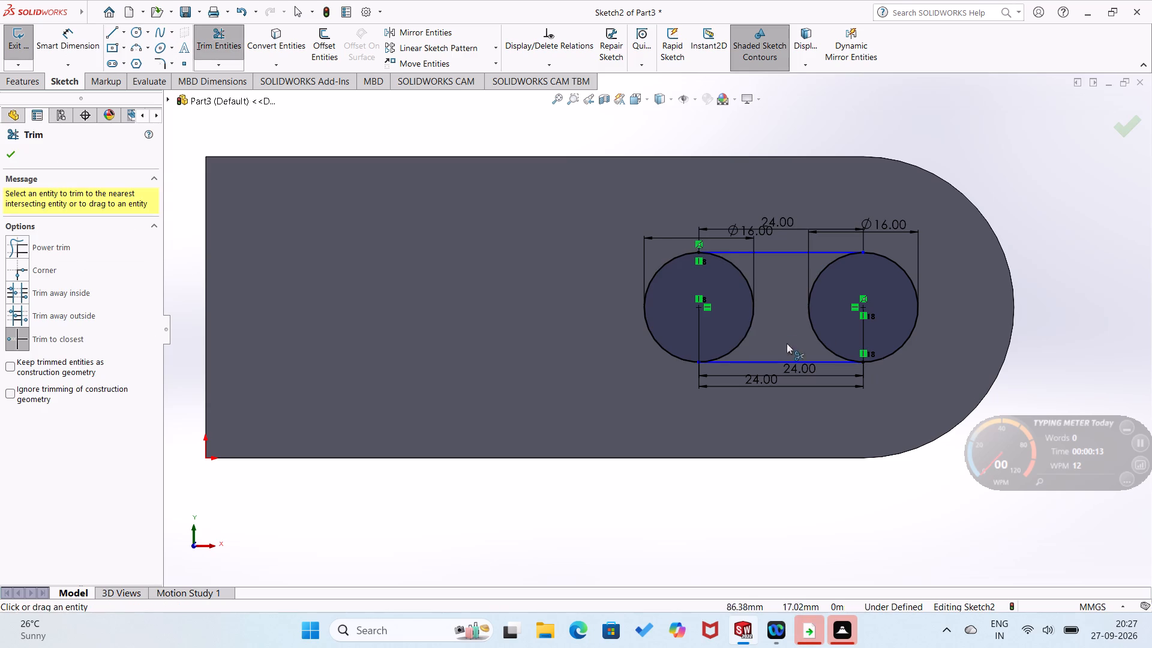
click(746, 334)
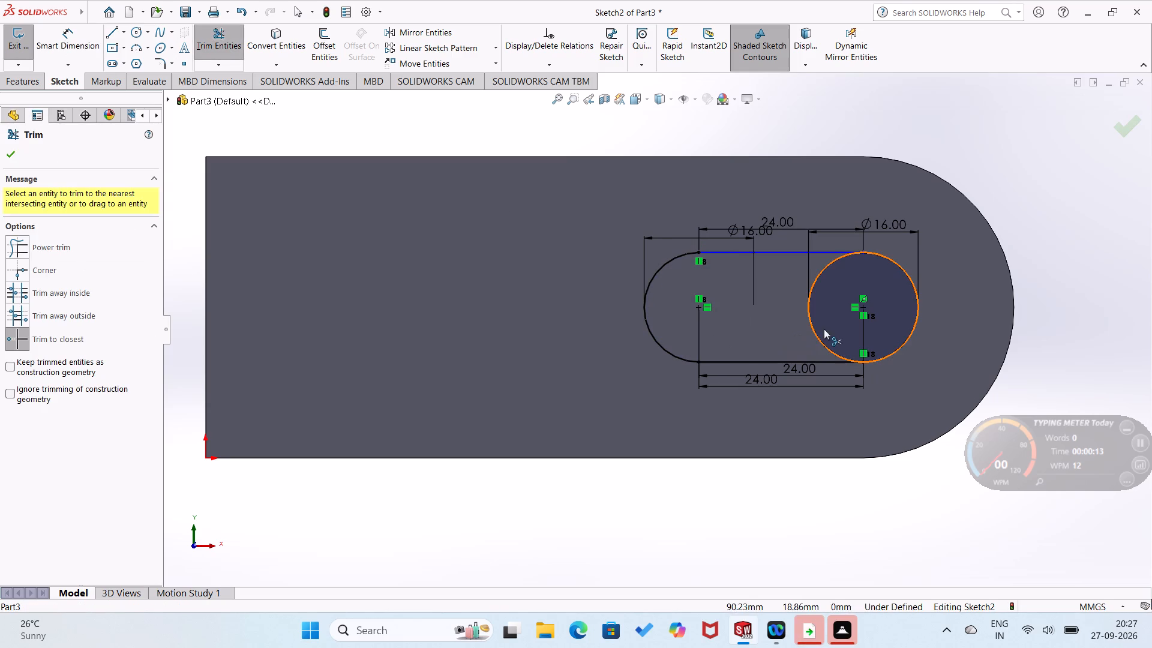
click(815, 337)
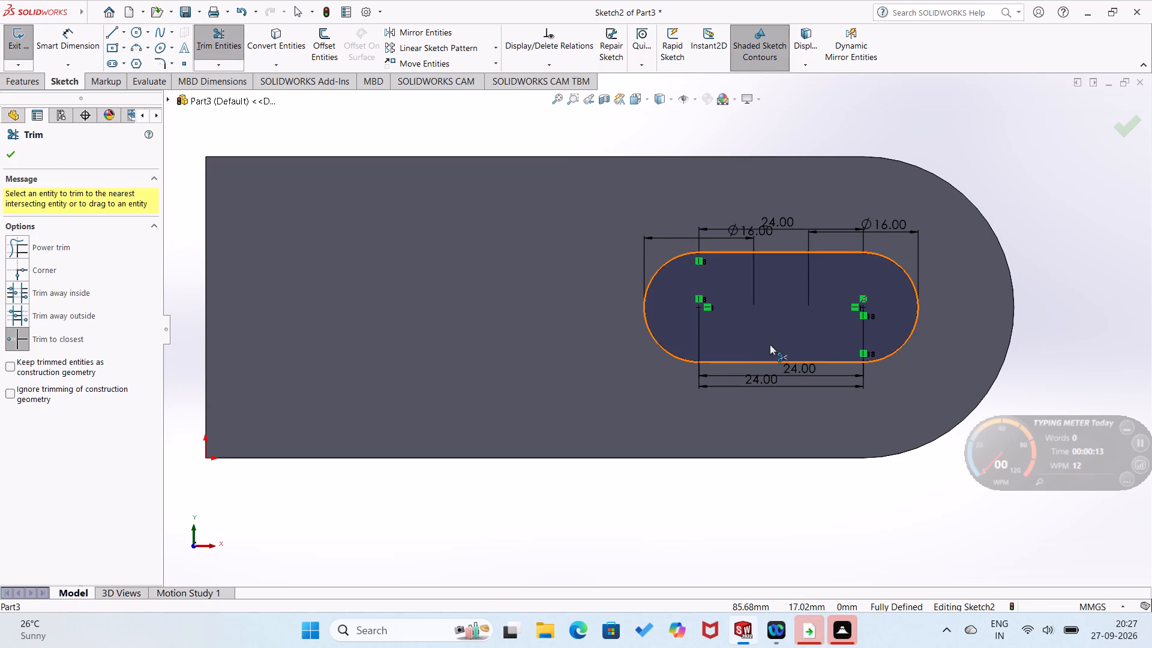
click(10, 158)
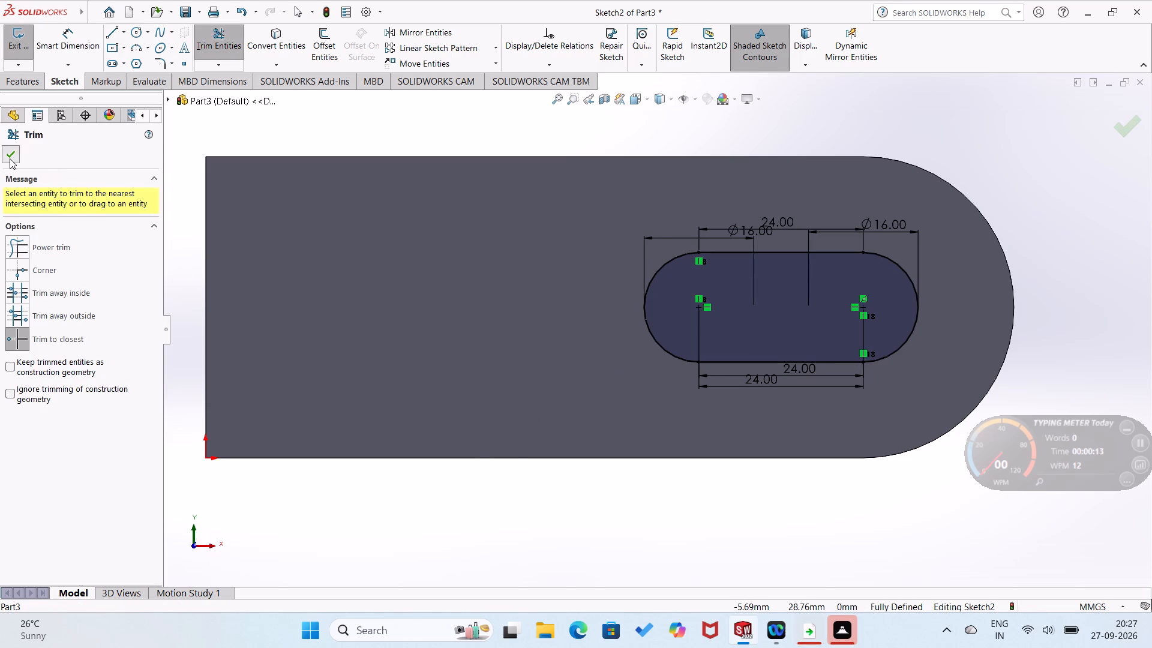
Cut-extrude the slot profile through the plate with a blind depth of 16 mm.
click(14, 85)
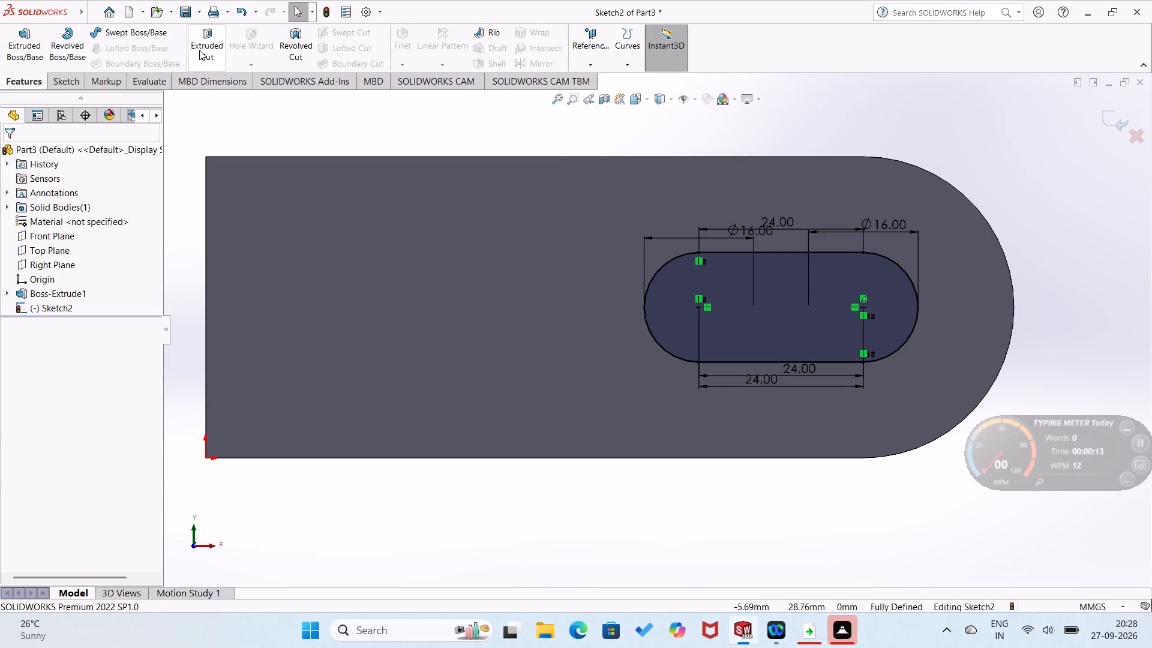
click(200, 49)
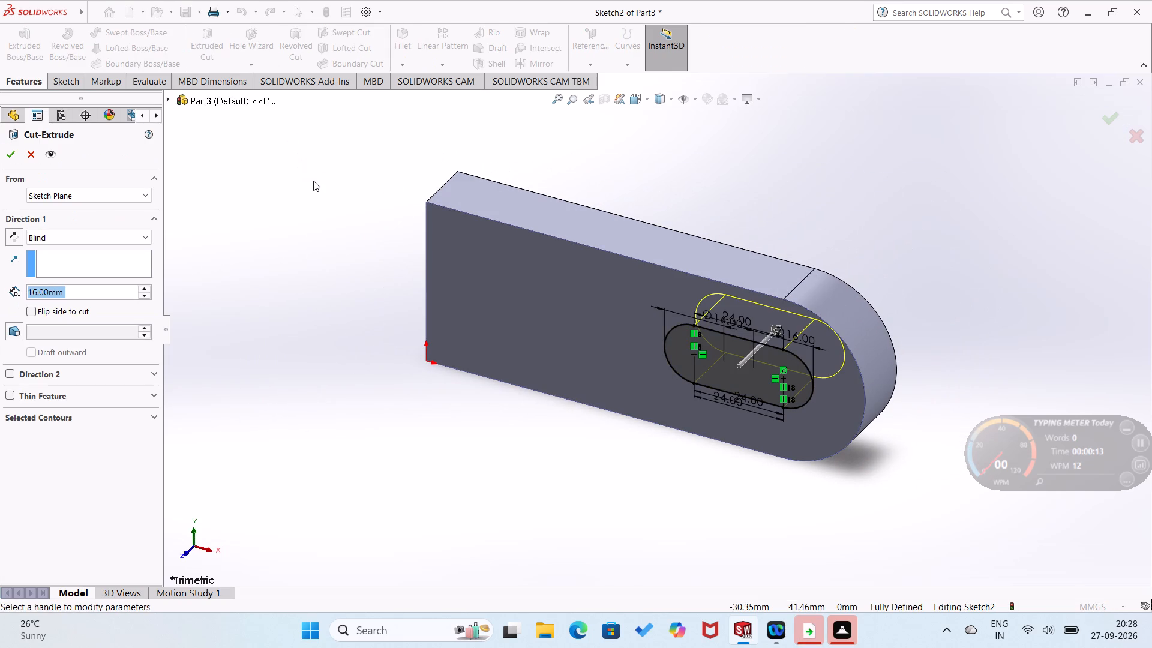
click(16, 158)
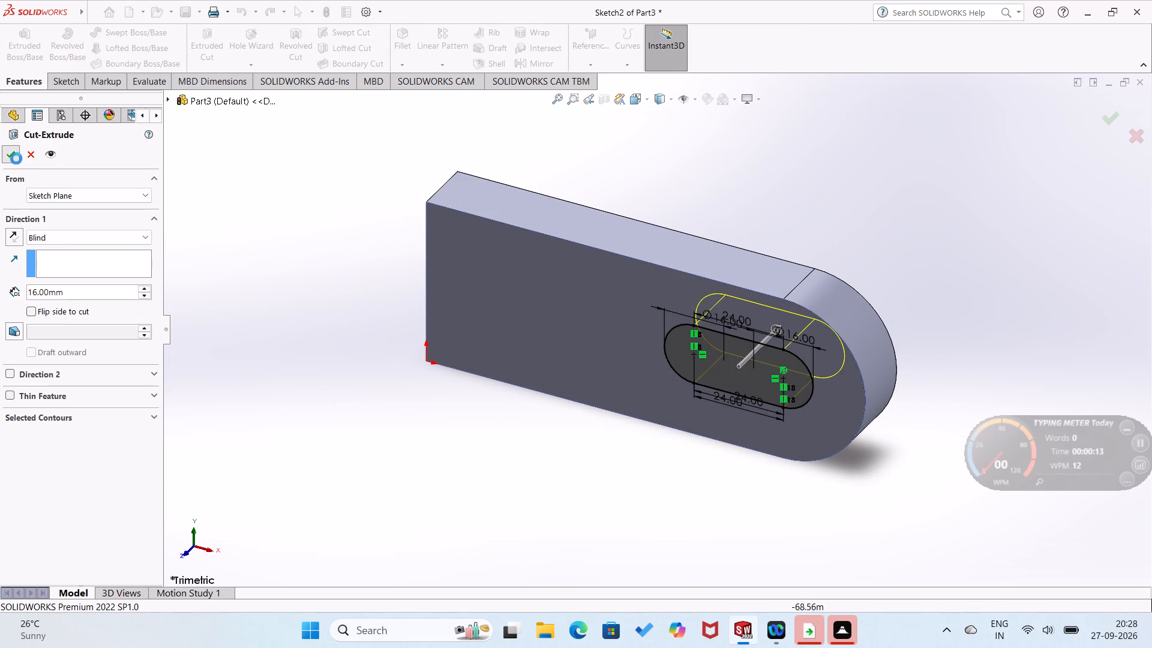
click(288, 327)
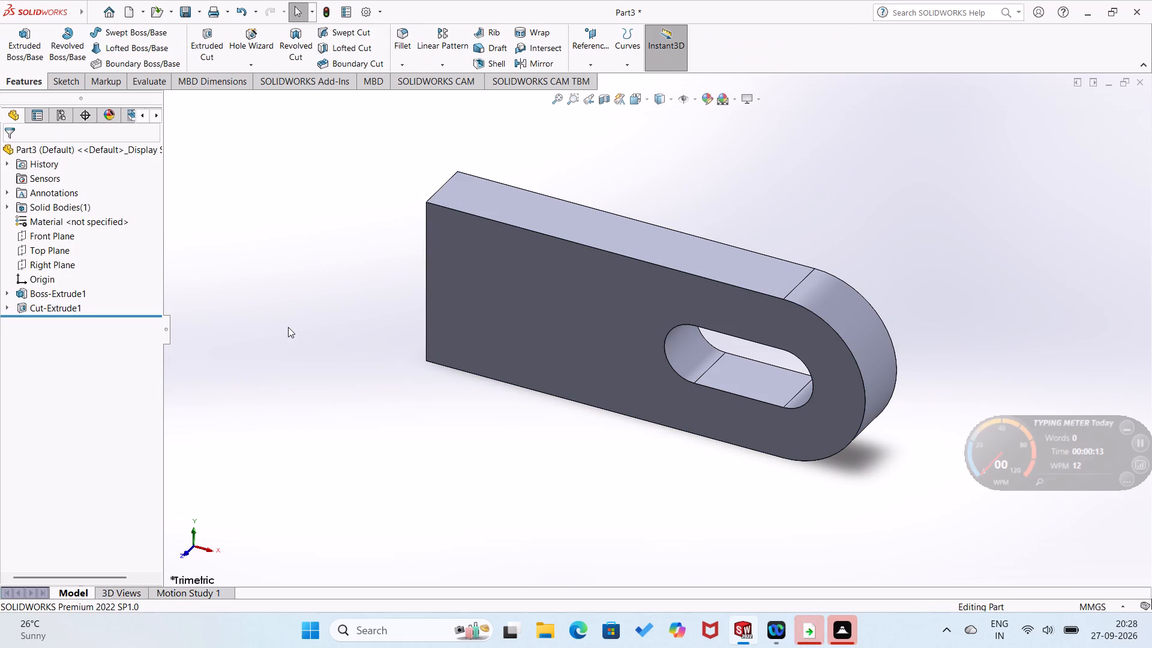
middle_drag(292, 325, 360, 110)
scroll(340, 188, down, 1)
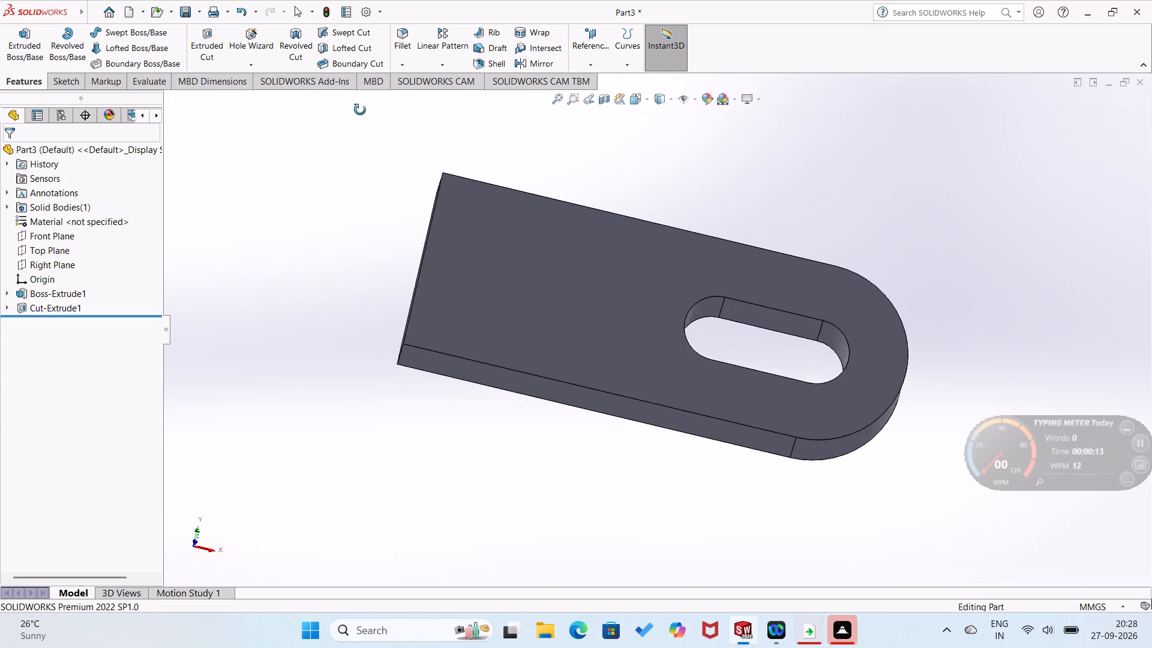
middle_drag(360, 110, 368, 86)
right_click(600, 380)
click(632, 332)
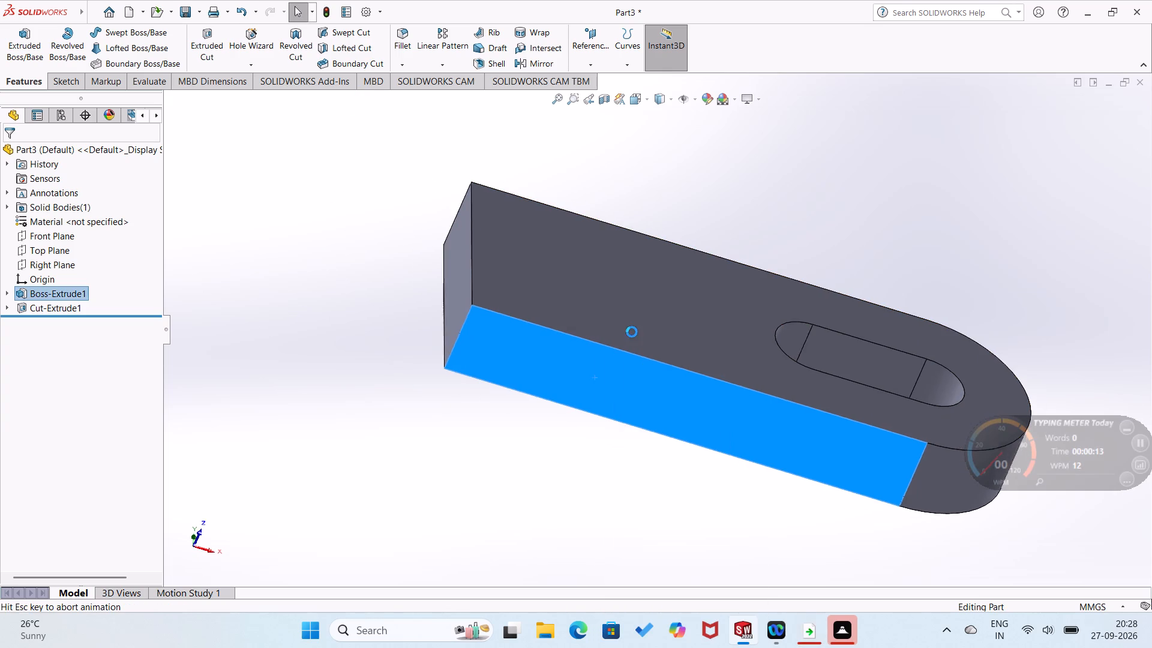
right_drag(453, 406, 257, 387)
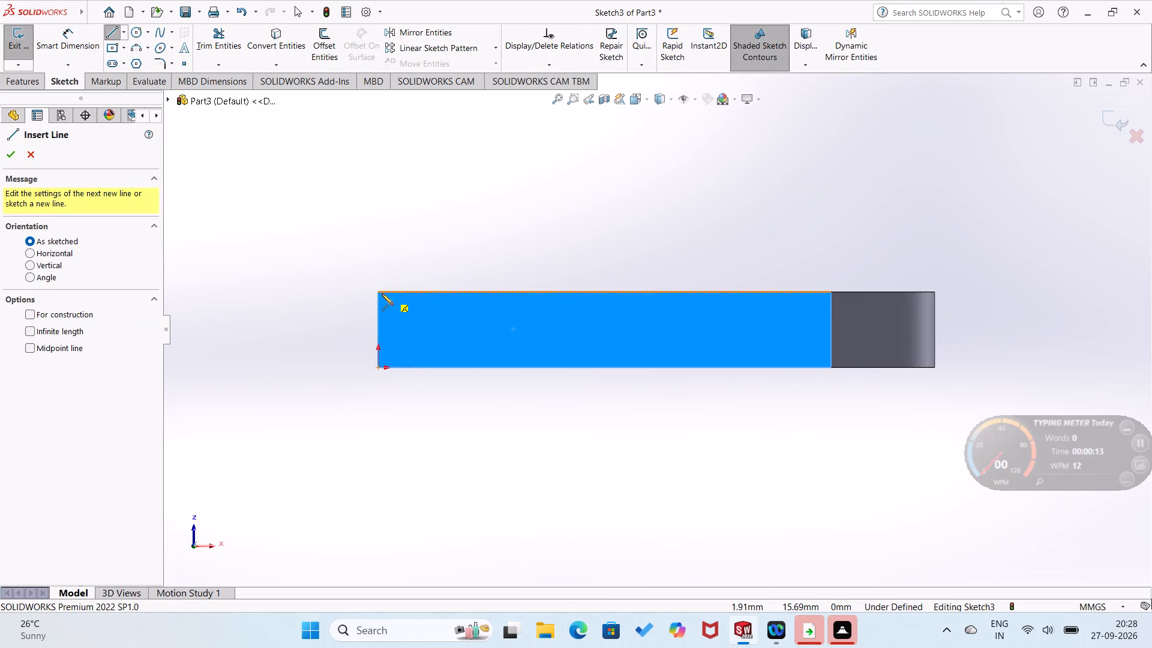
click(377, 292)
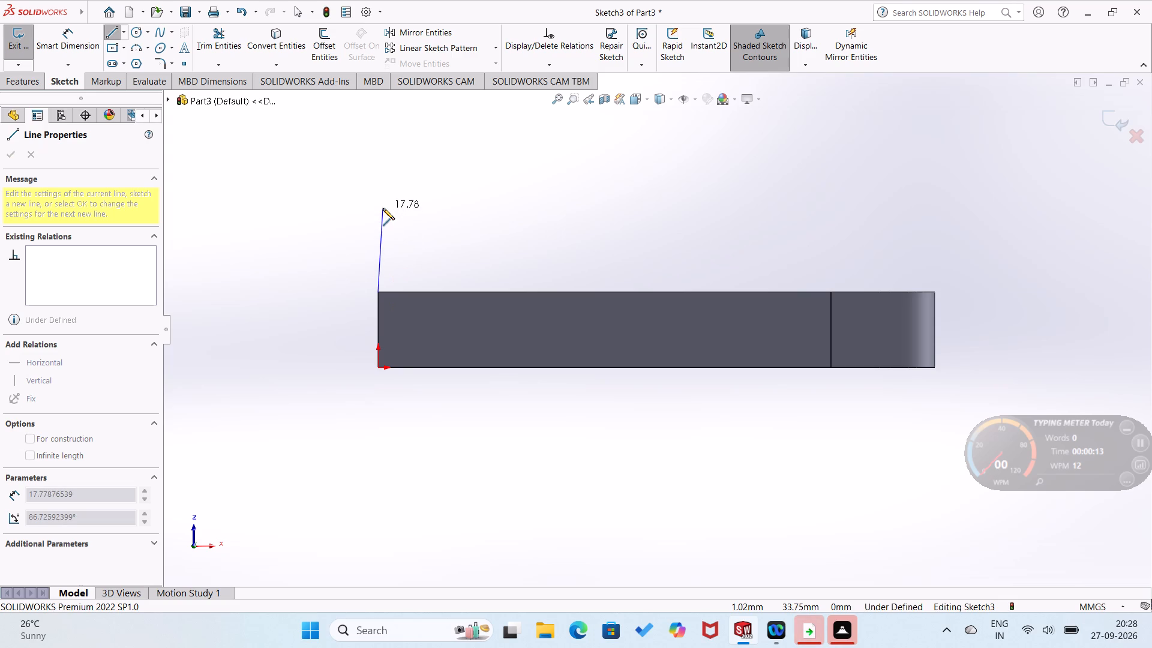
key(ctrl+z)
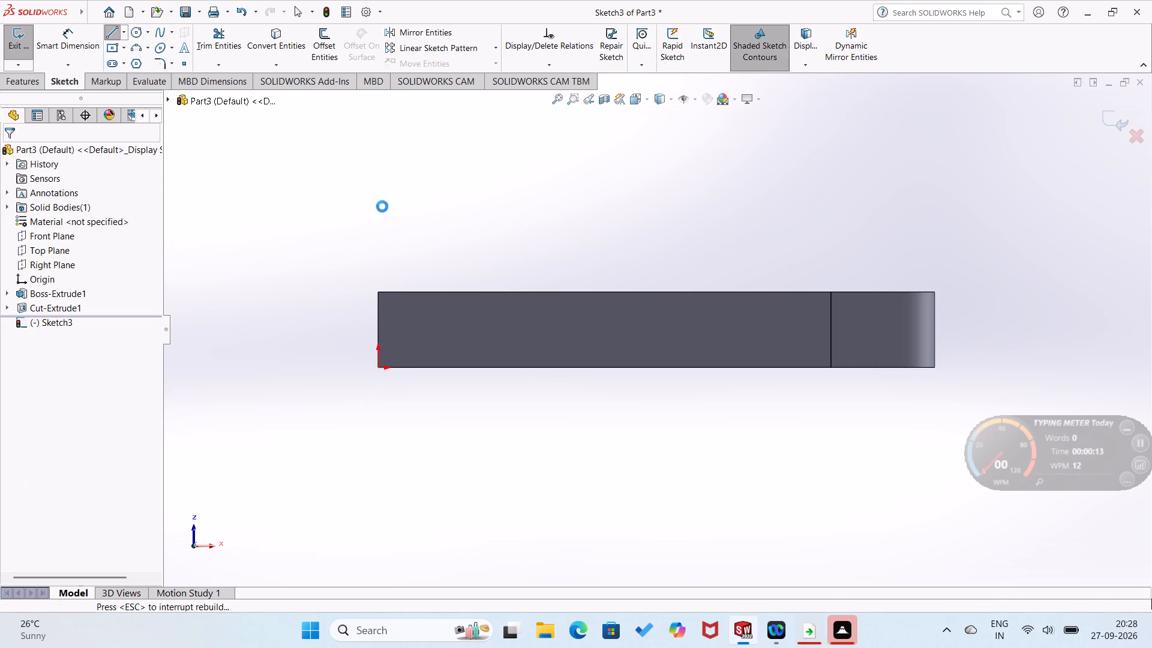
Sketch a closed round-topped profile on the plate's lower long side face, starting at the origin, with sides about 38 mm tall and arc radius about 19 mm.
right_click(554, 357)
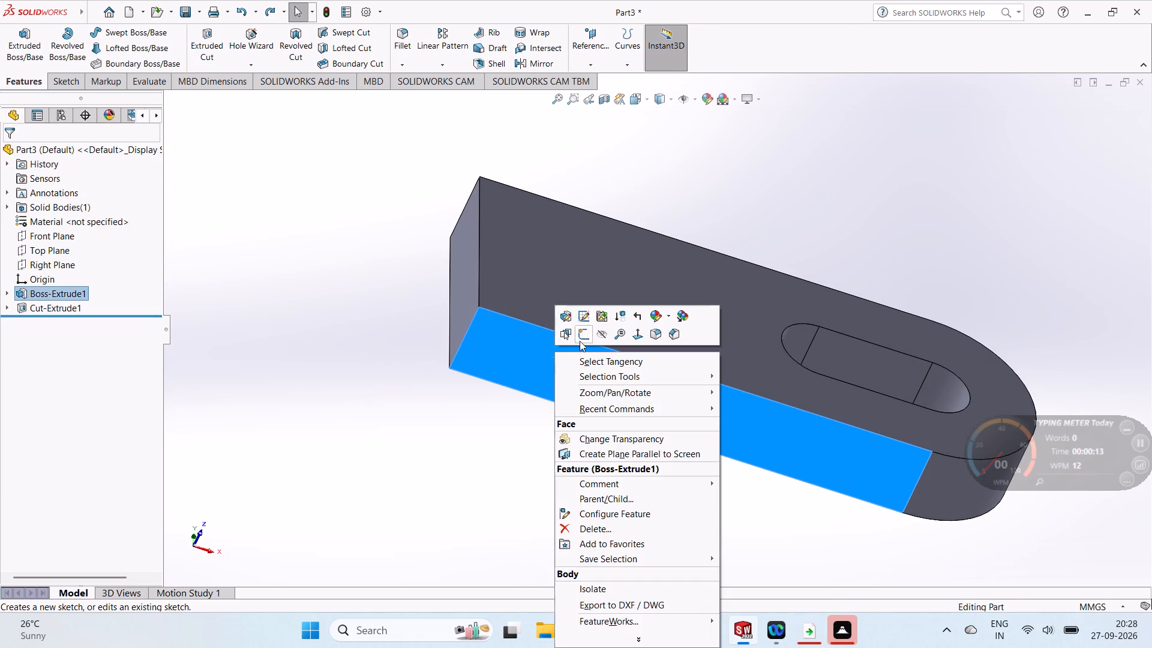
click(587, 334)
right_drag(475, 417, 307, 441)
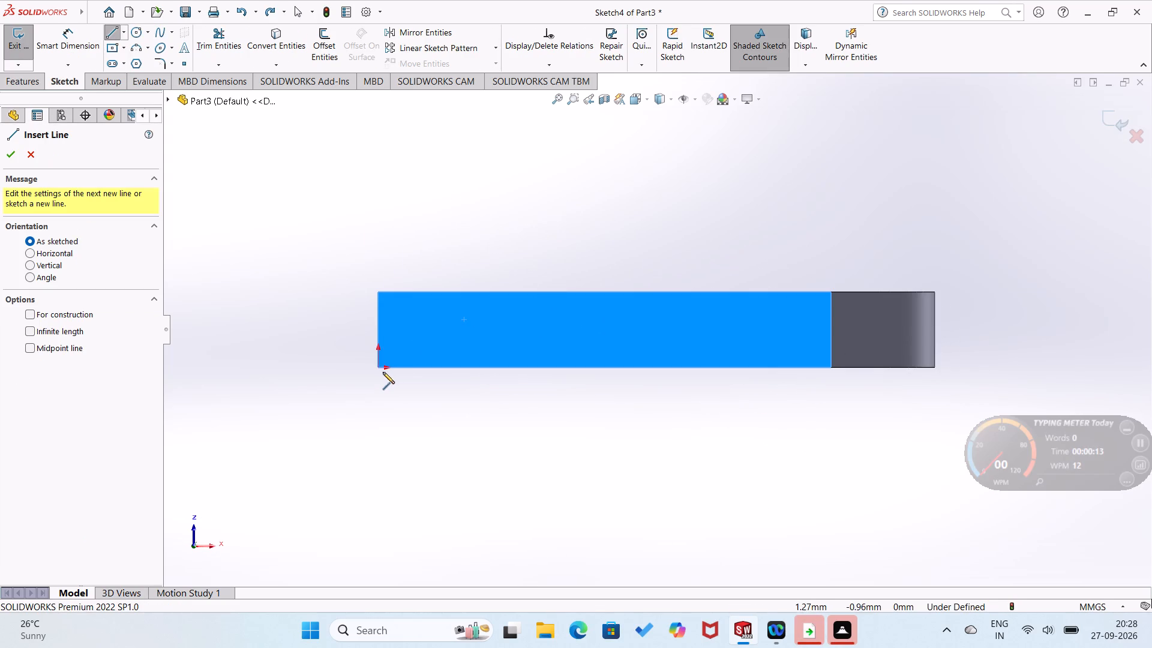
drag(376, 366, 382, 356)
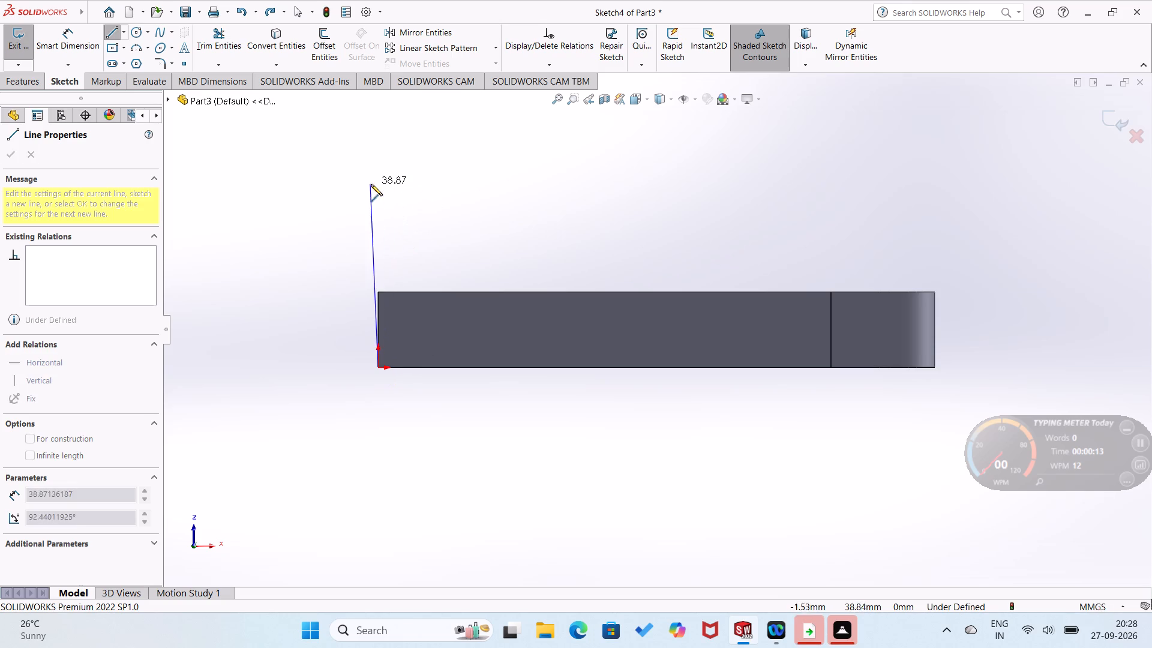
click(380, 188)
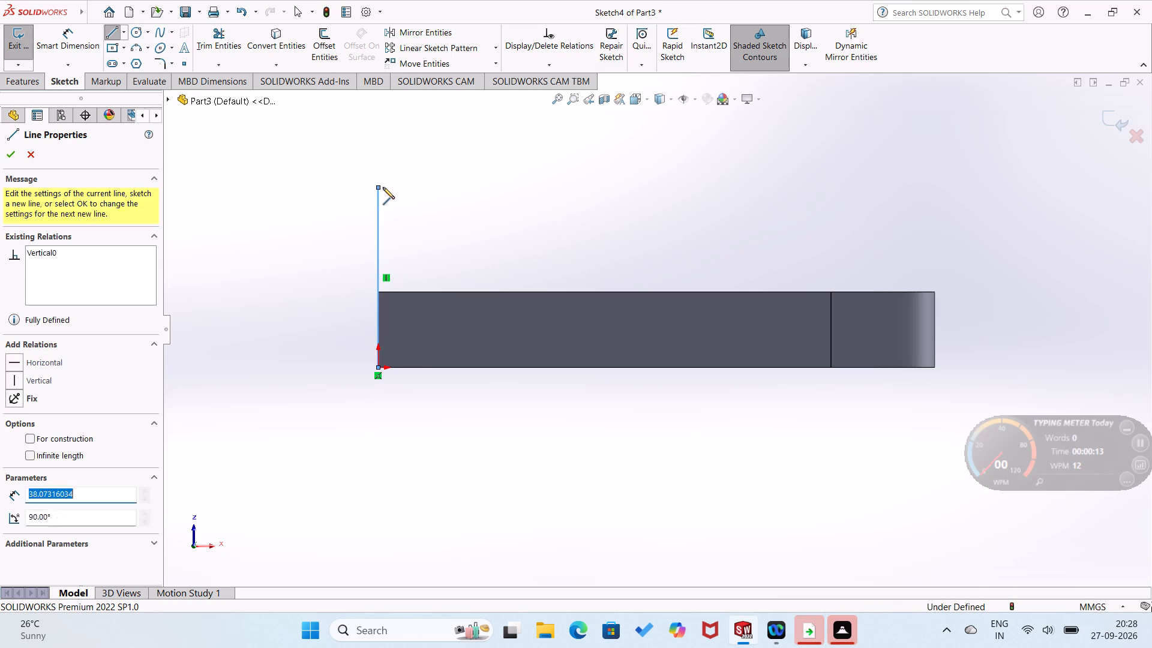
scroll(467, 181, up, 1)
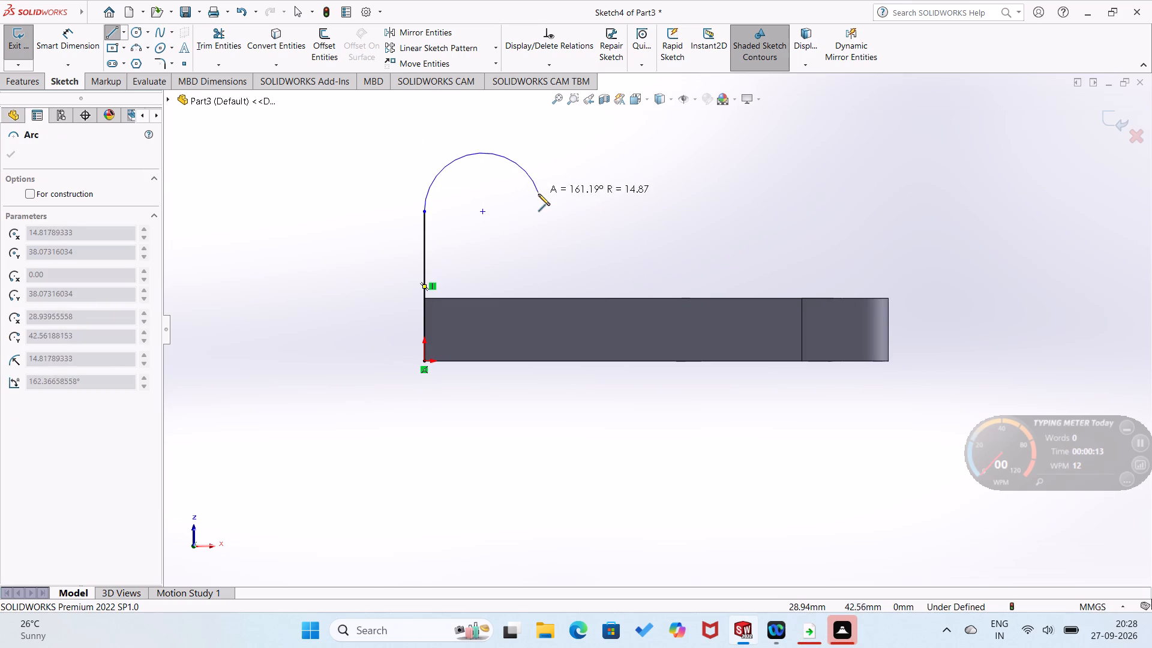
click(571, 211)
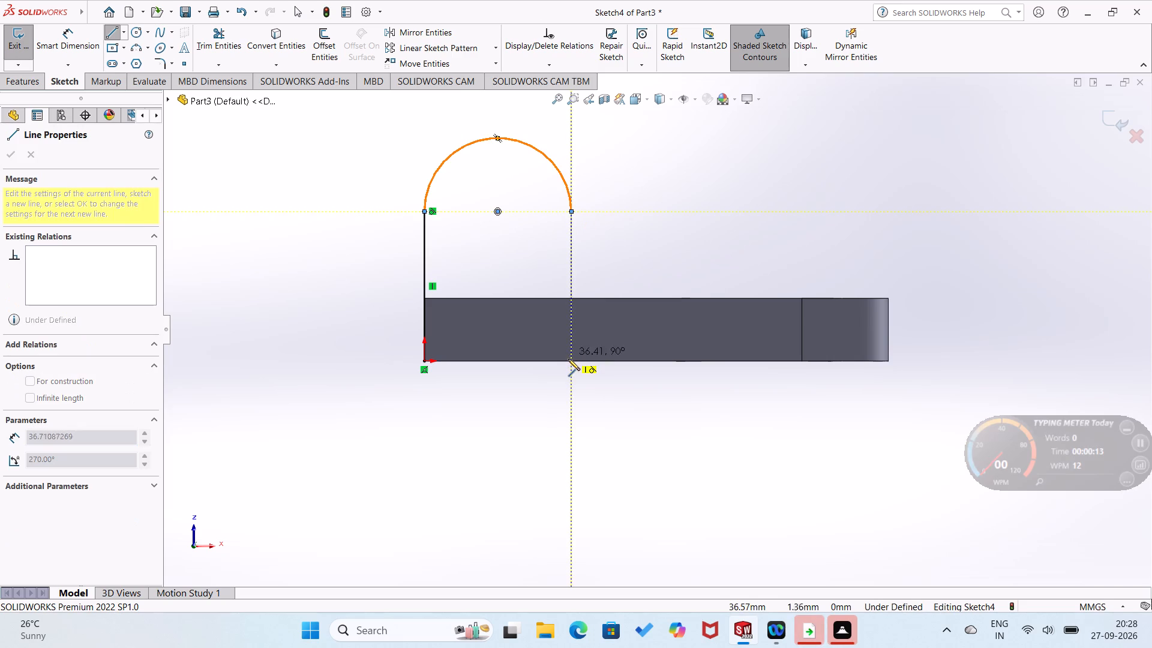
click(571, 361)
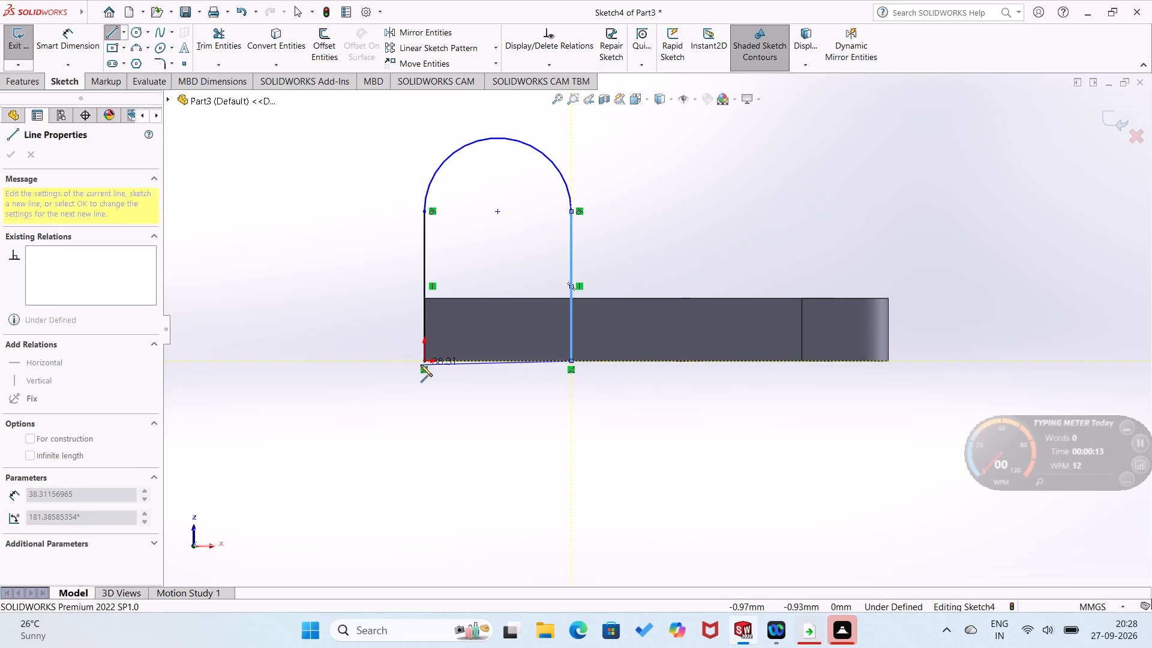
click(426, 359)
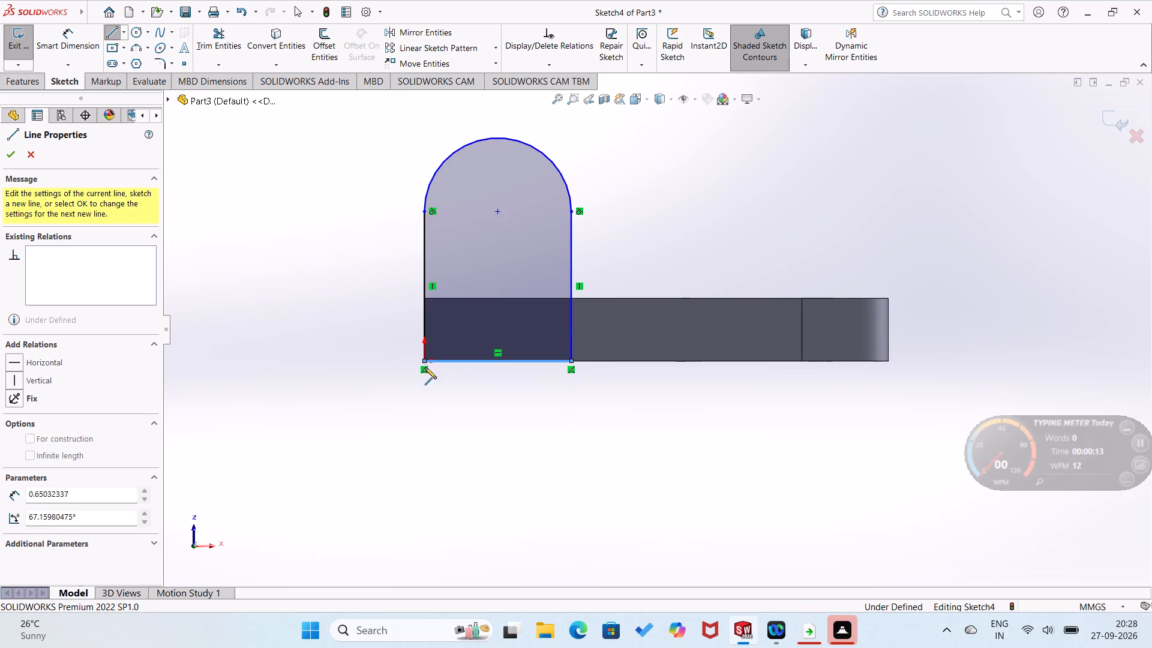
Dimension the round-topped profile's base line at 48 mm and its straight side at 40 mm.
right_drag(430, 409, 457, 326)
right_drag(412, 410, 466, 242)
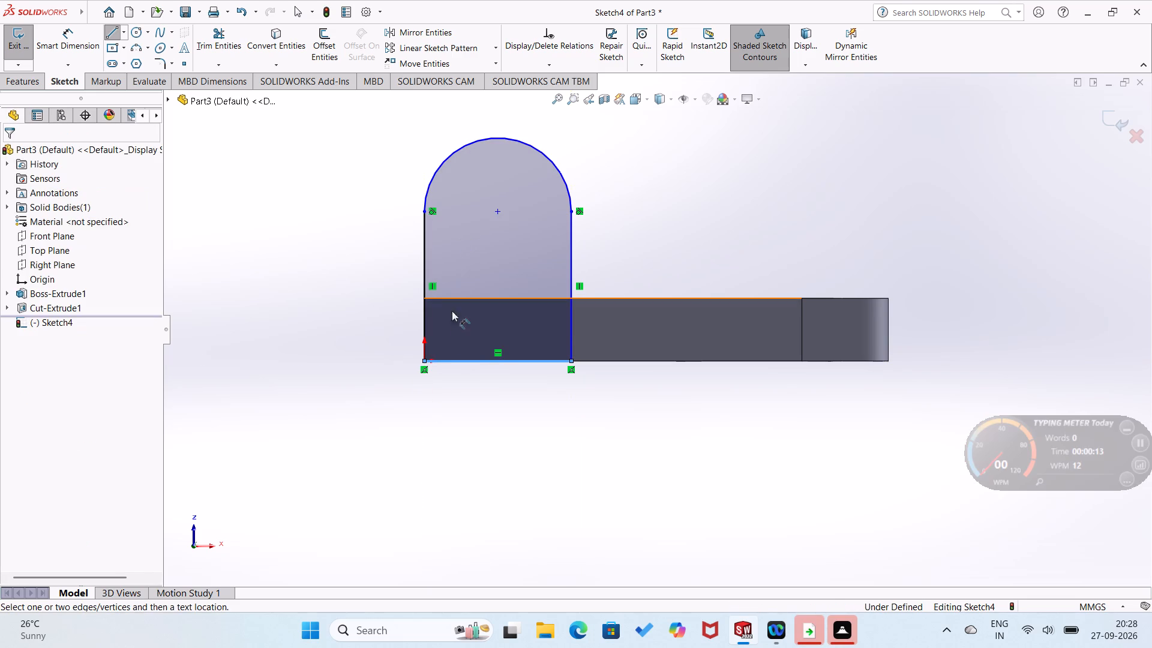
click(451, 361)
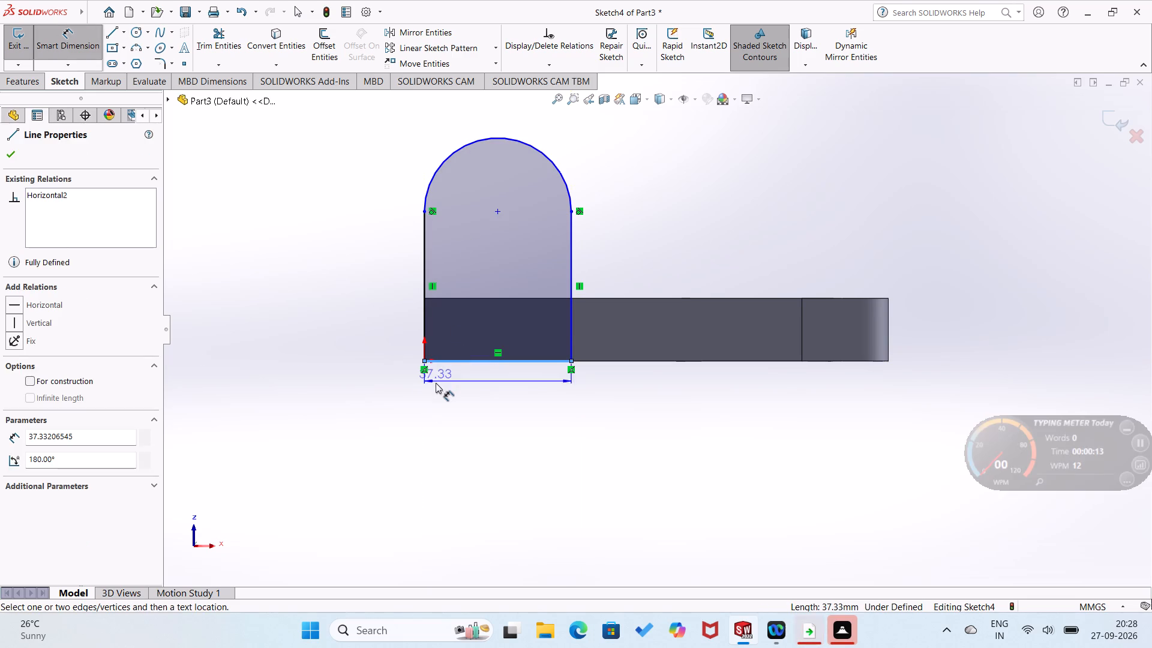
click(449, 392)
text(48)
key(plus)
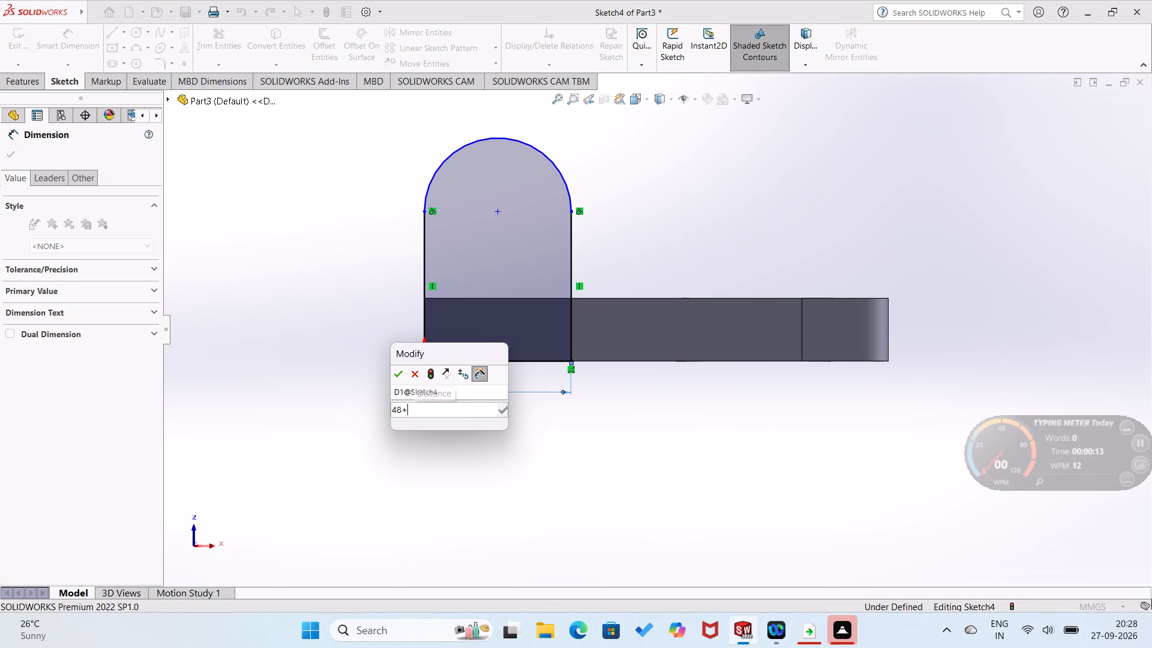
key(BackSpace)
key(Return)
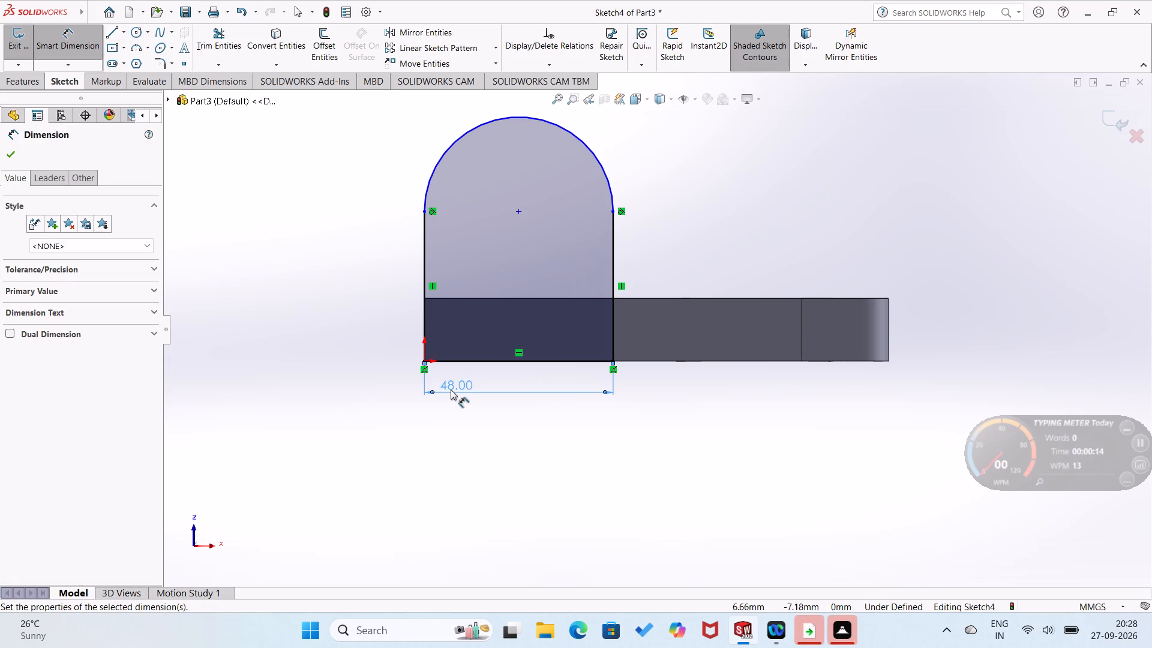
click(424, 305)
click(393, 310)
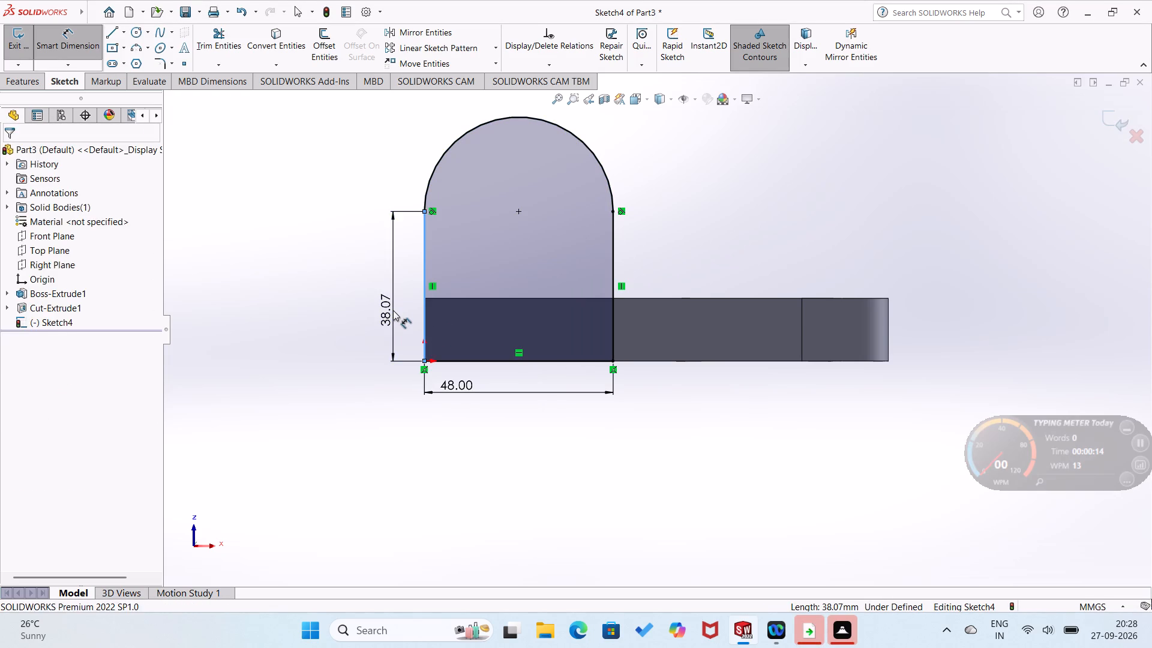
text(40)
key(Return)
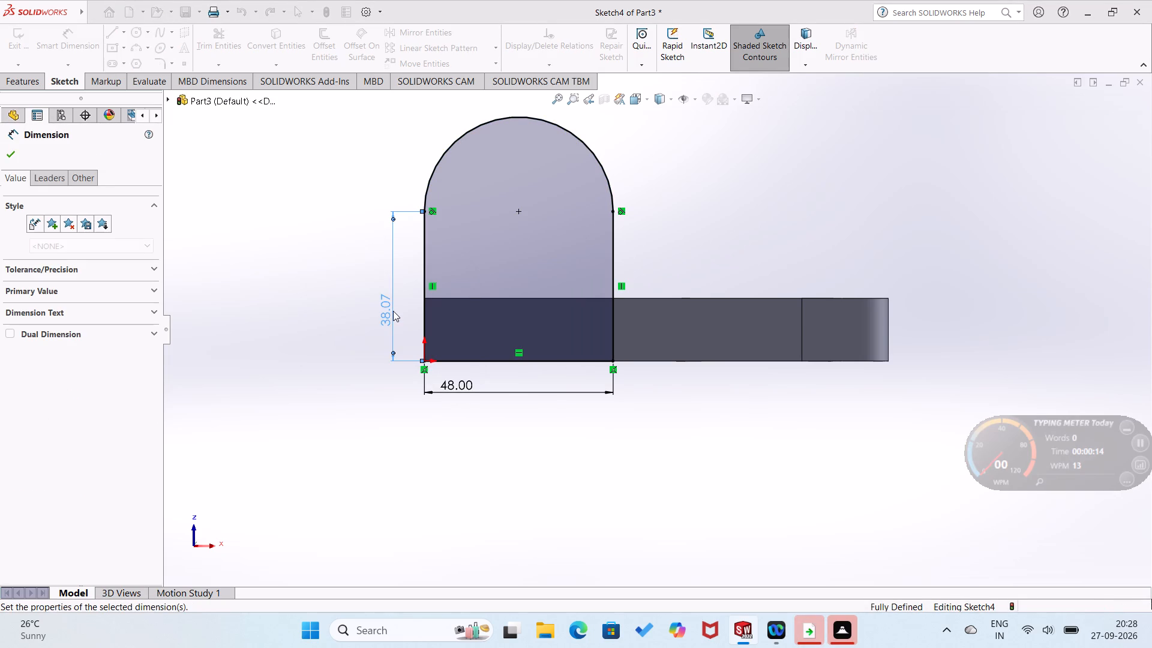
click(344, 365)
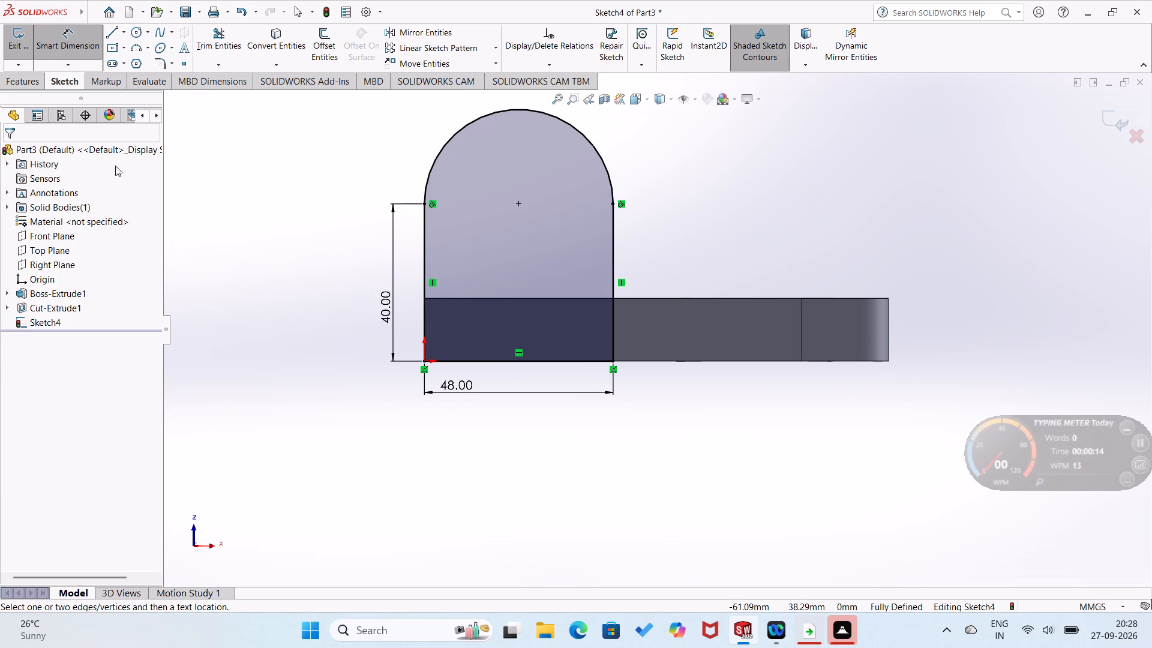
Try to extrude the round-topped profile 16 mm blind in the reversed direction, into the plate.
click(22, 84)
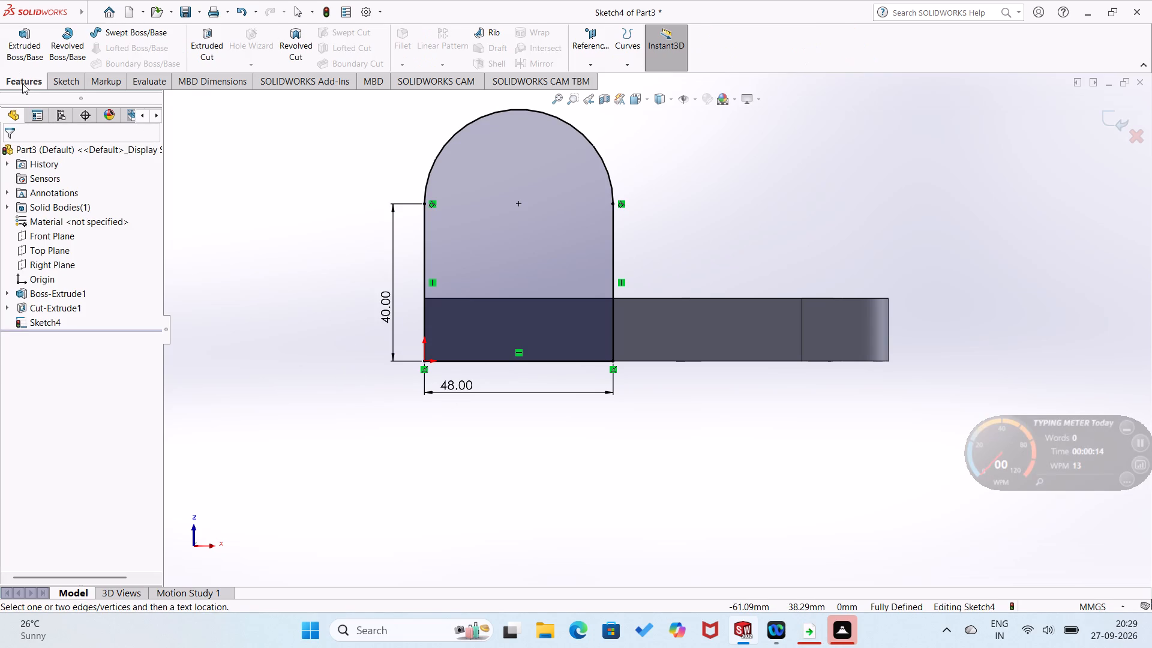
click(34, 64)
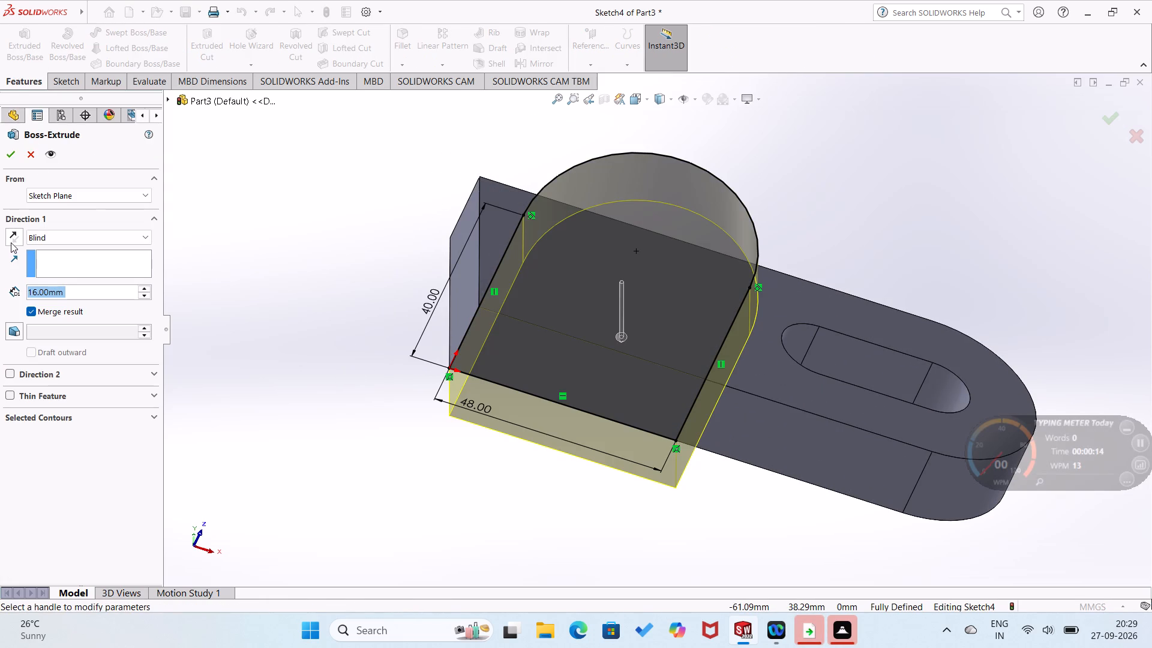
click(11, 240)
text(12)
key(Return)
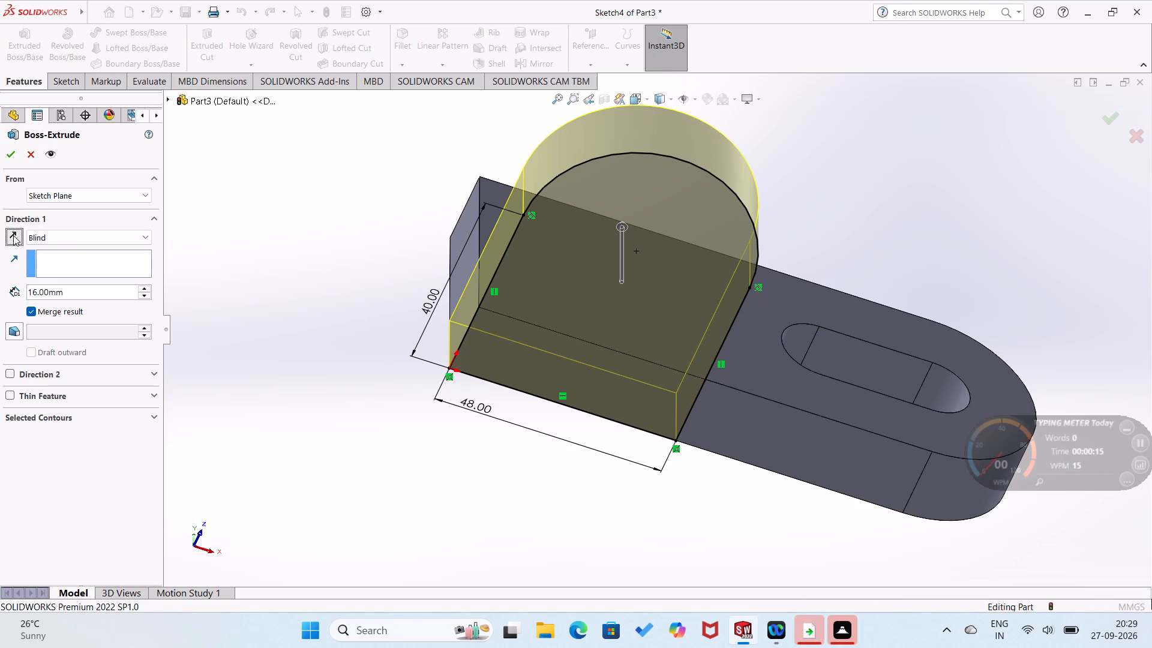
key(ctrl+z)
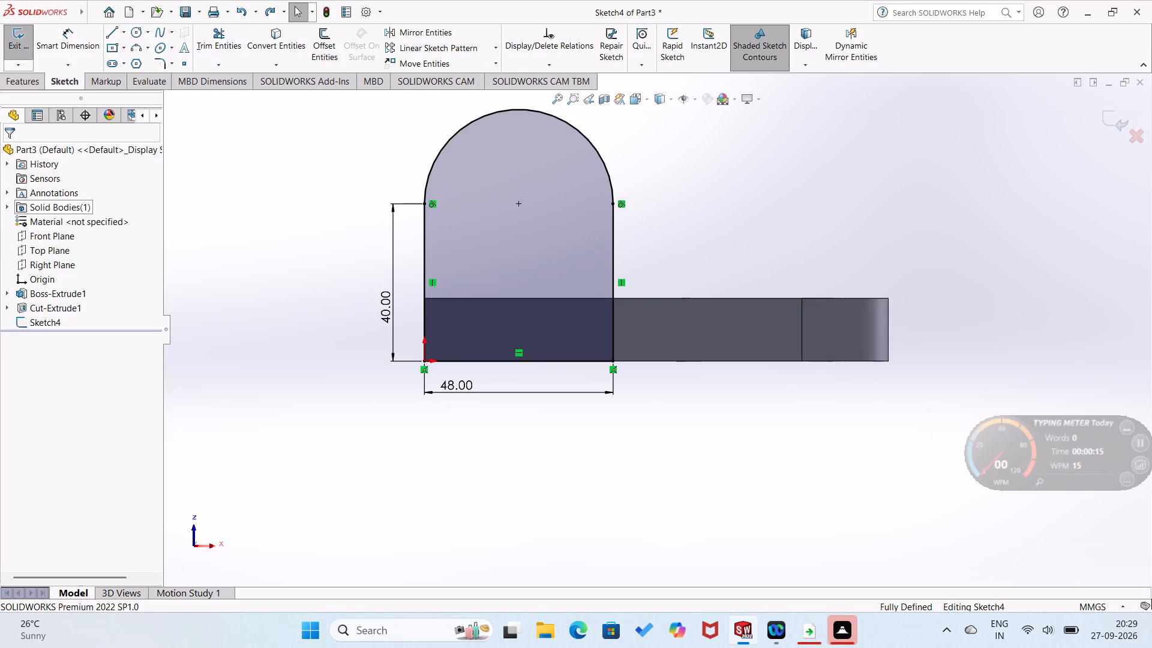
Extrude the round-topped profile 12 mm blind in the reversed direction, into the plate, to form the upright.
click(19, 79)
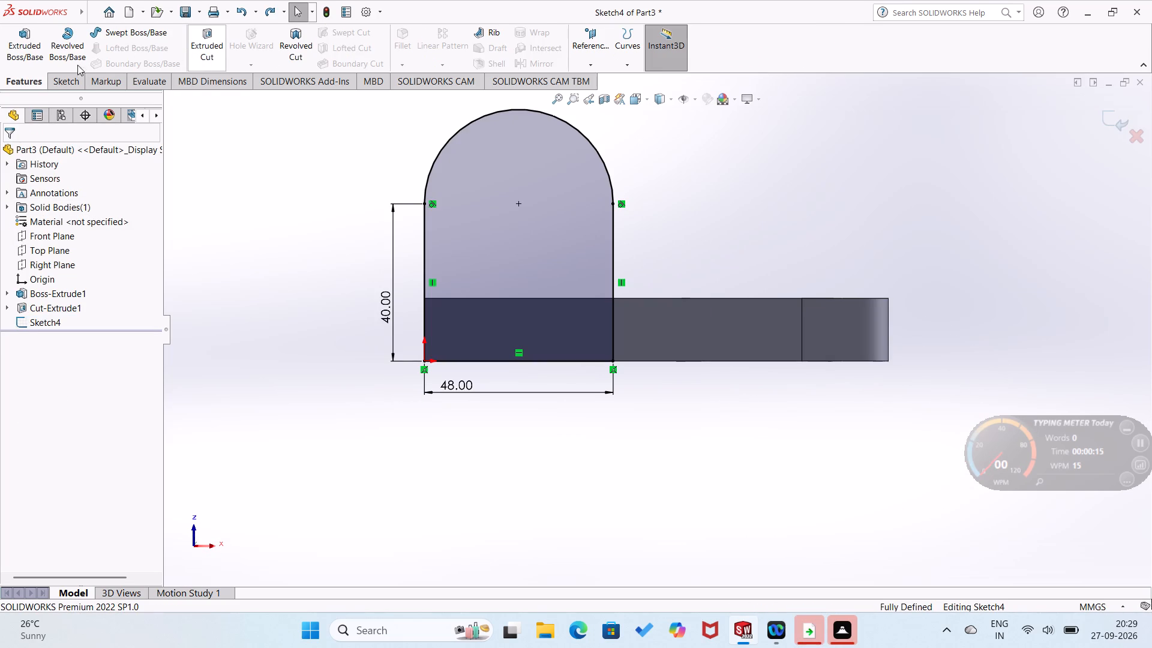
click(21, 49)
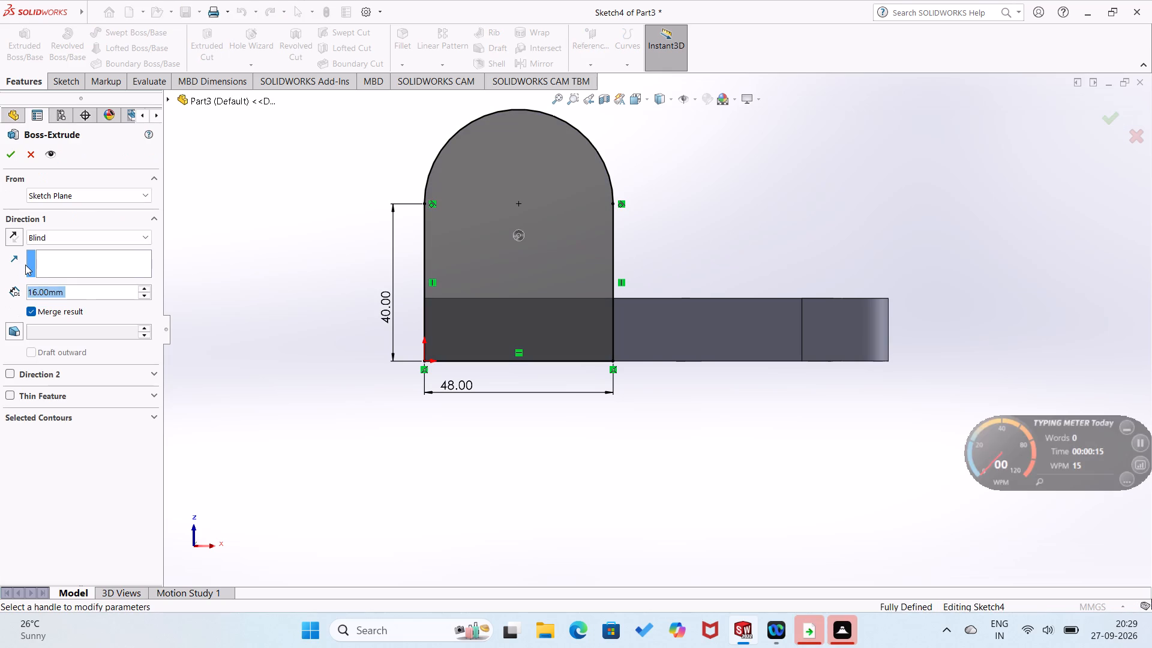
text(12)
key(Return)
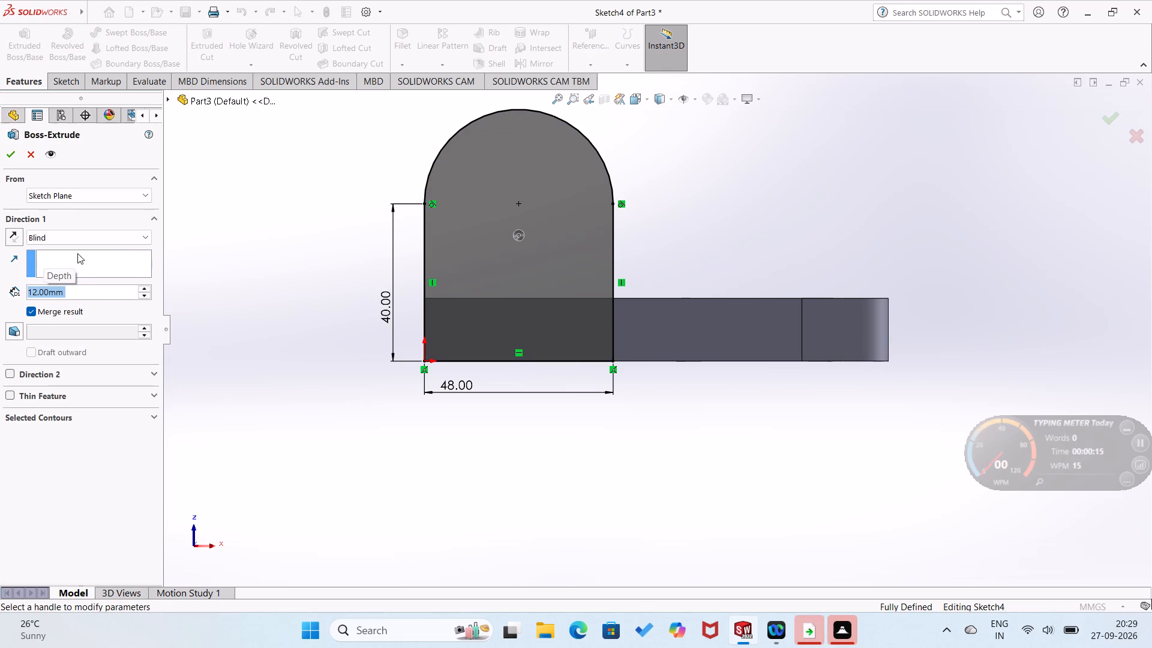
middle_drag(213, 316, 301, 410)
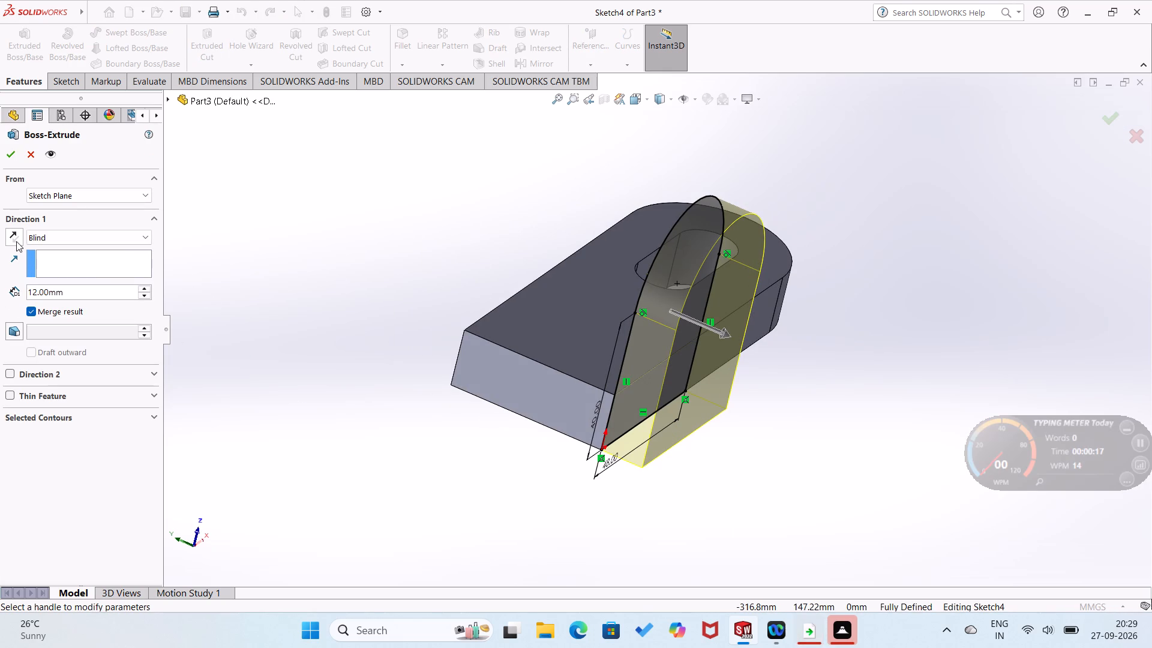
click(16, 241)
click(8, 152)
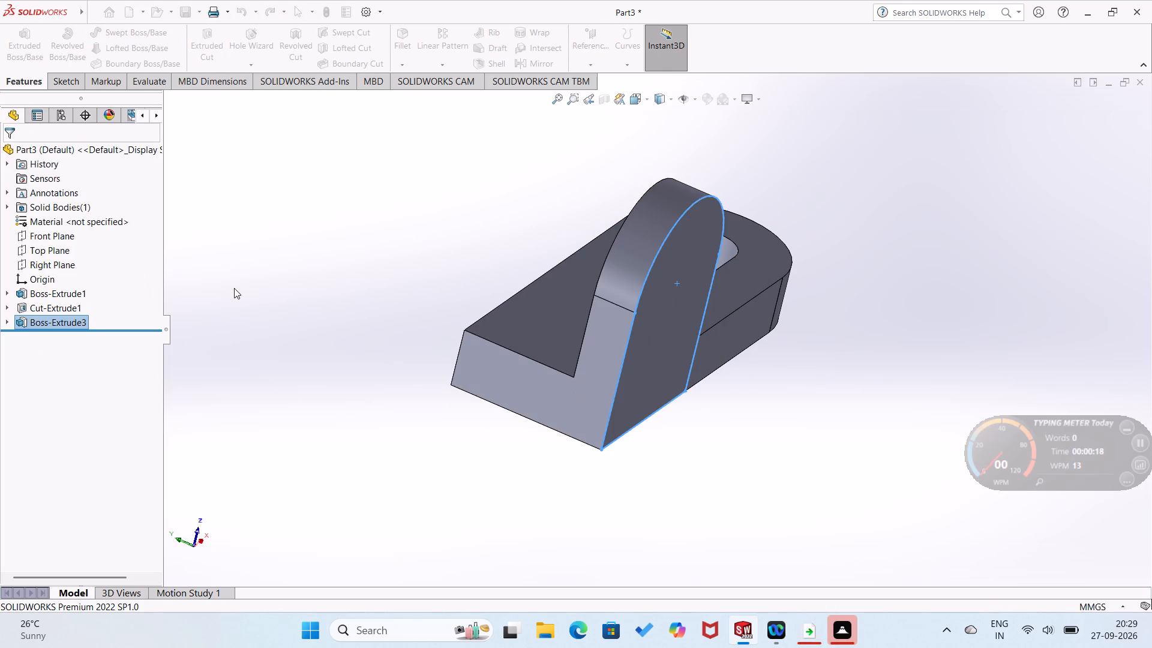
click(234, 288)
Sketch a circle of about 8.3 mm radius on the upright's outer face, centred on the rounded top's arc centre.
middle_drag(345, 323, 416, 425)
right_click(427, 317)
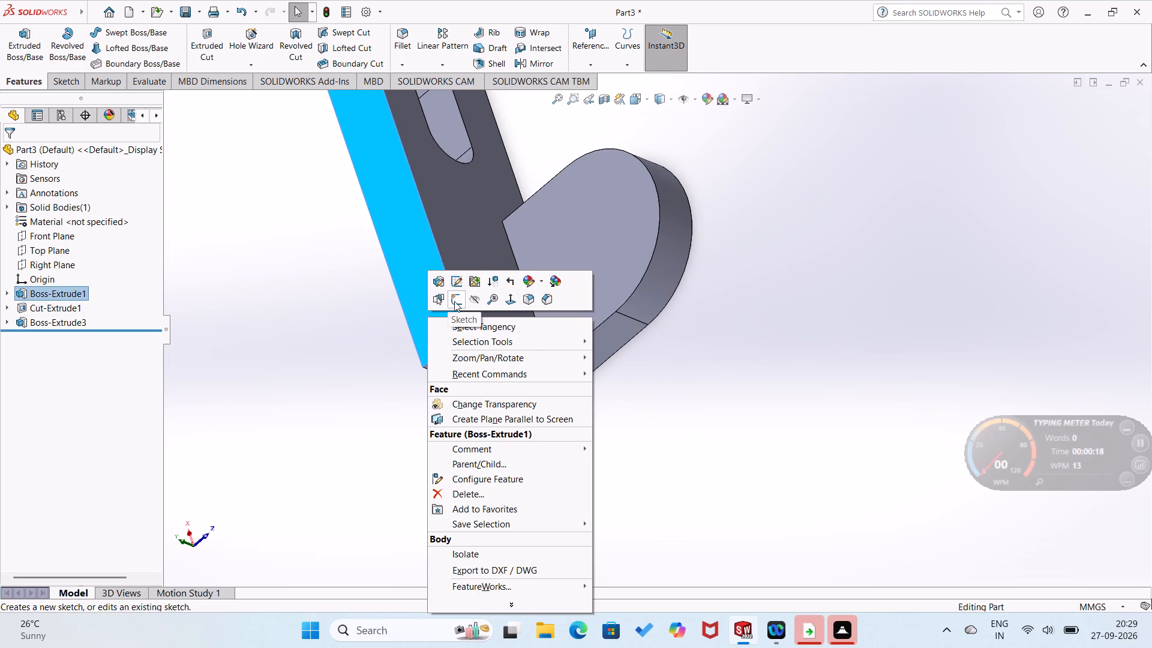
click(713, 398)
middle_drag(719, 375, 584, 387)
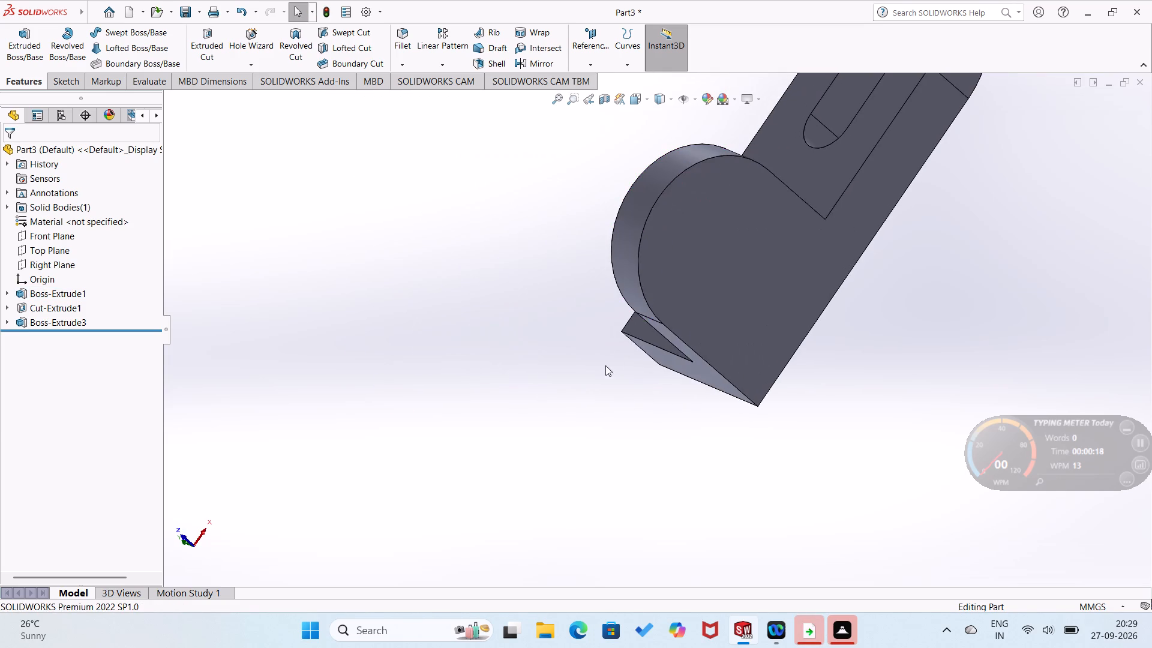
right_click(692, 302)
click(715, 286)
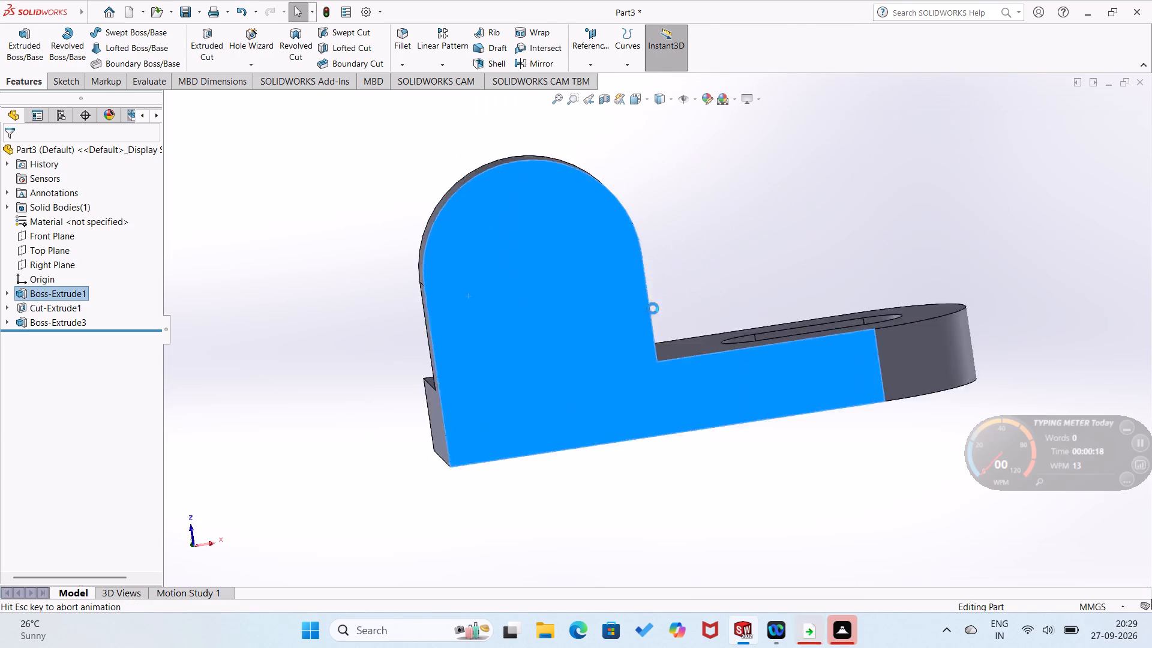
right_drag(276, 291, 397, 203)
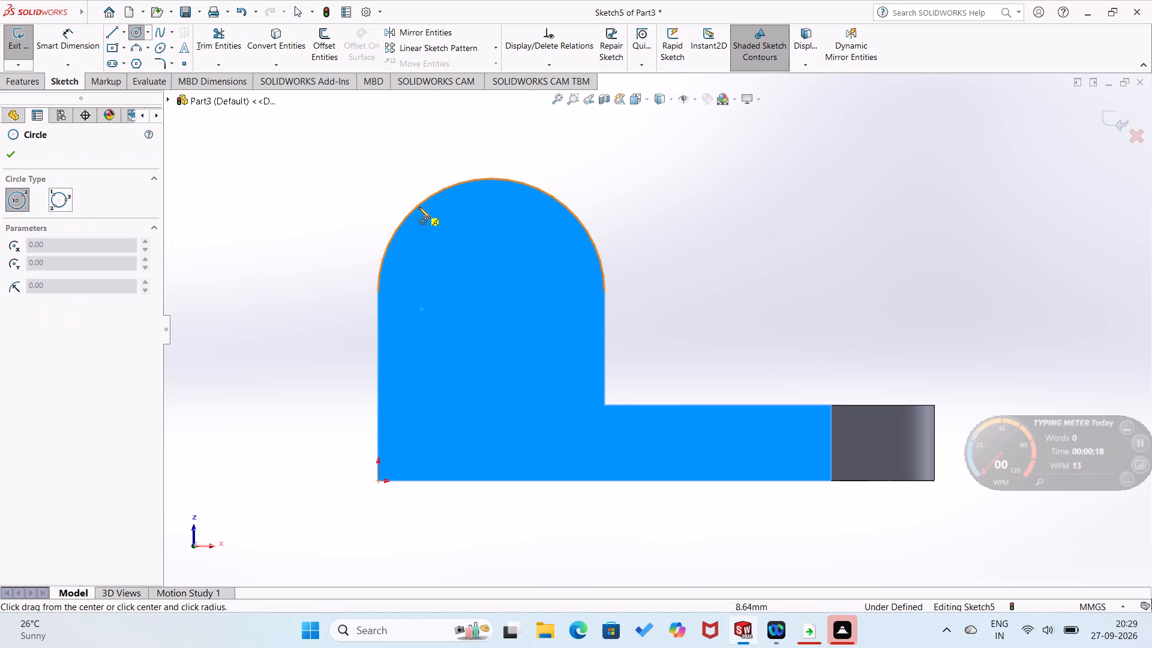
click(491, 291)
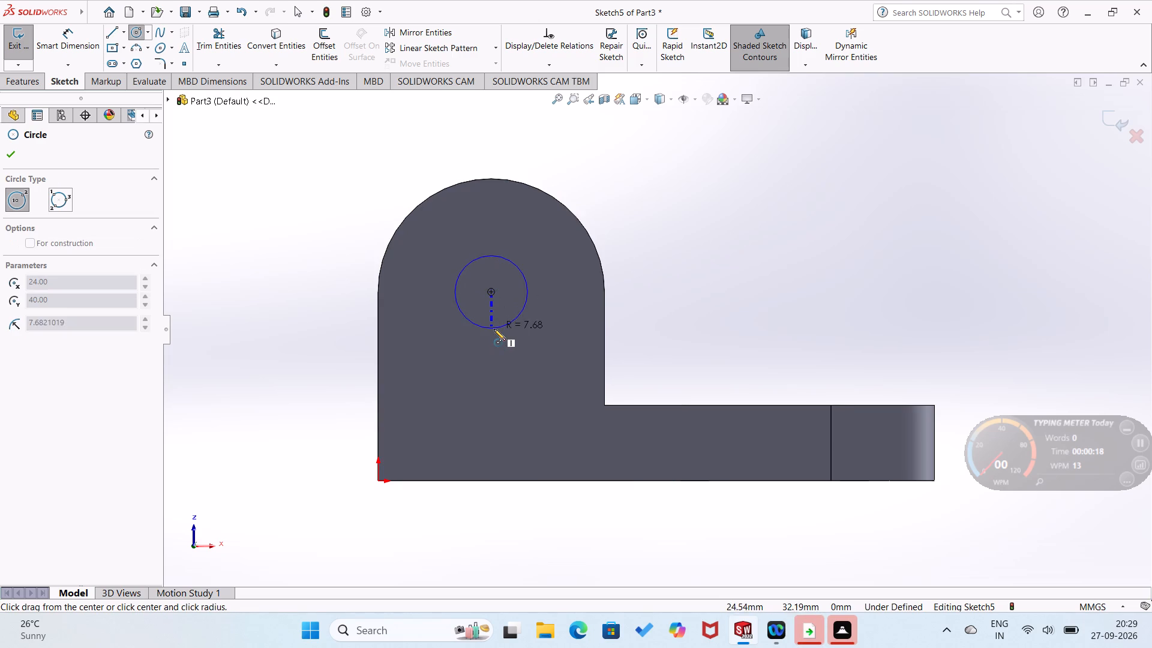
click(494, 331)
Dimension the circle's diameter at 20 mm.
right_drag(547, 337, 557, 226)
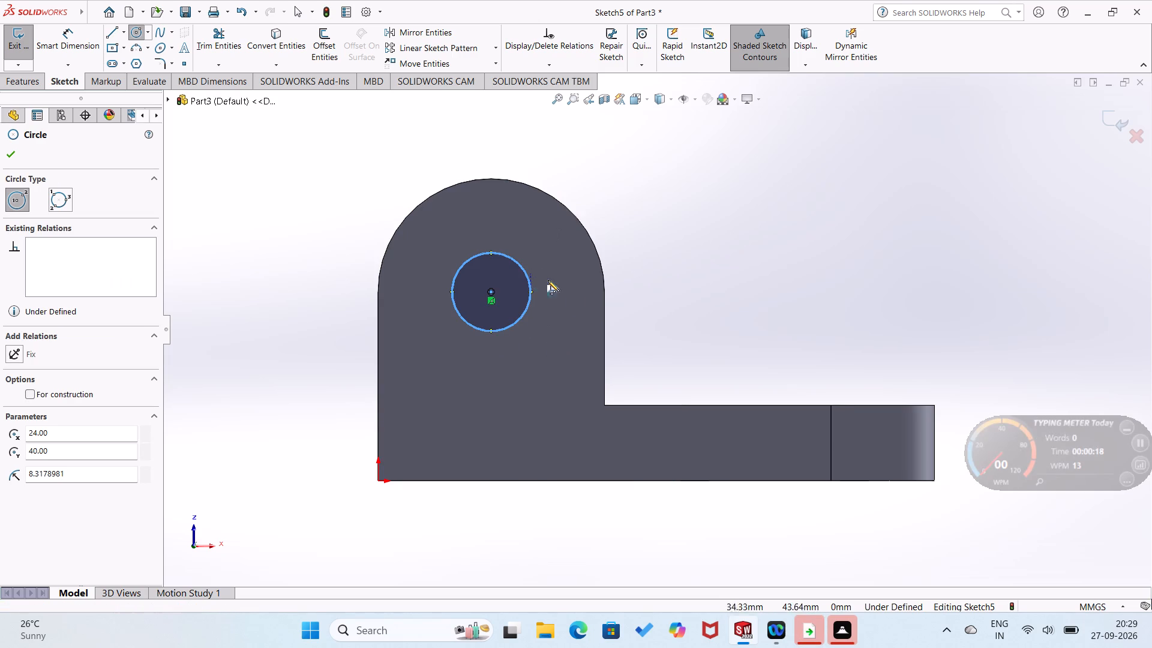
right_drag(675, 320, 666, 167)
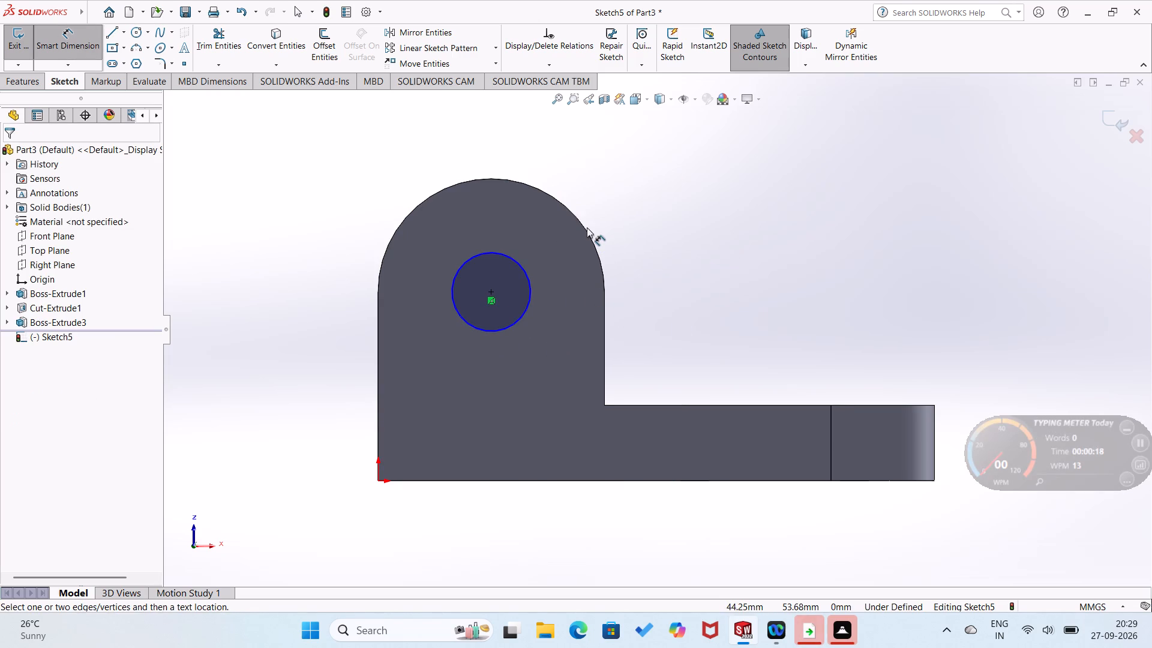
click(529, 286)
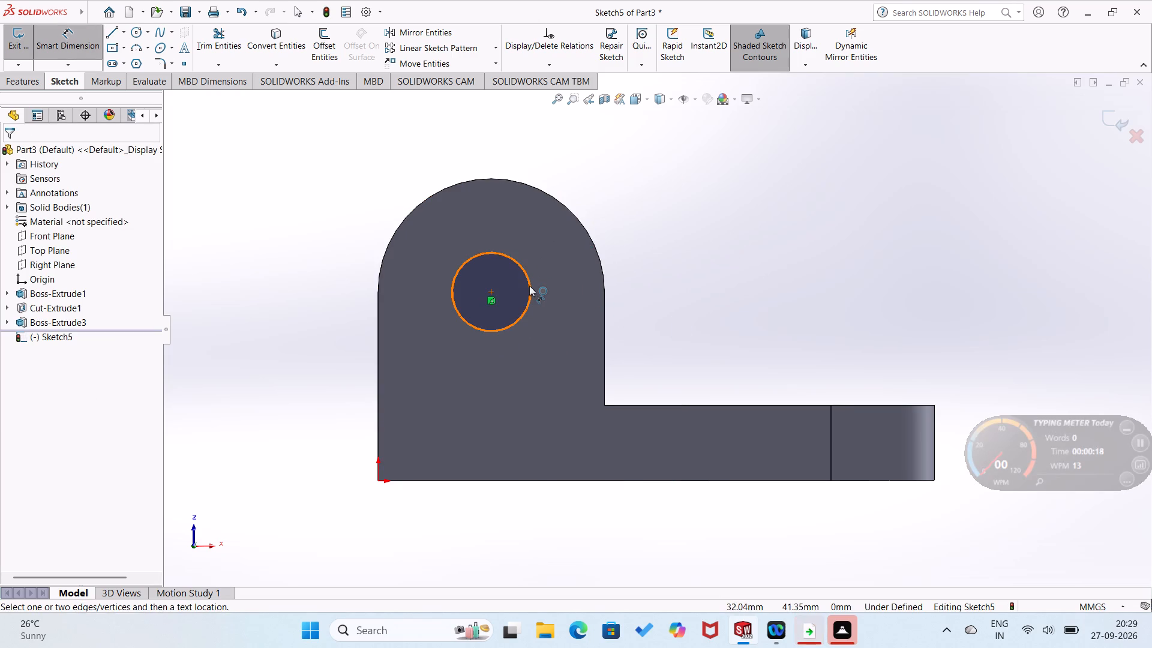
click(553, 293)
text(20)
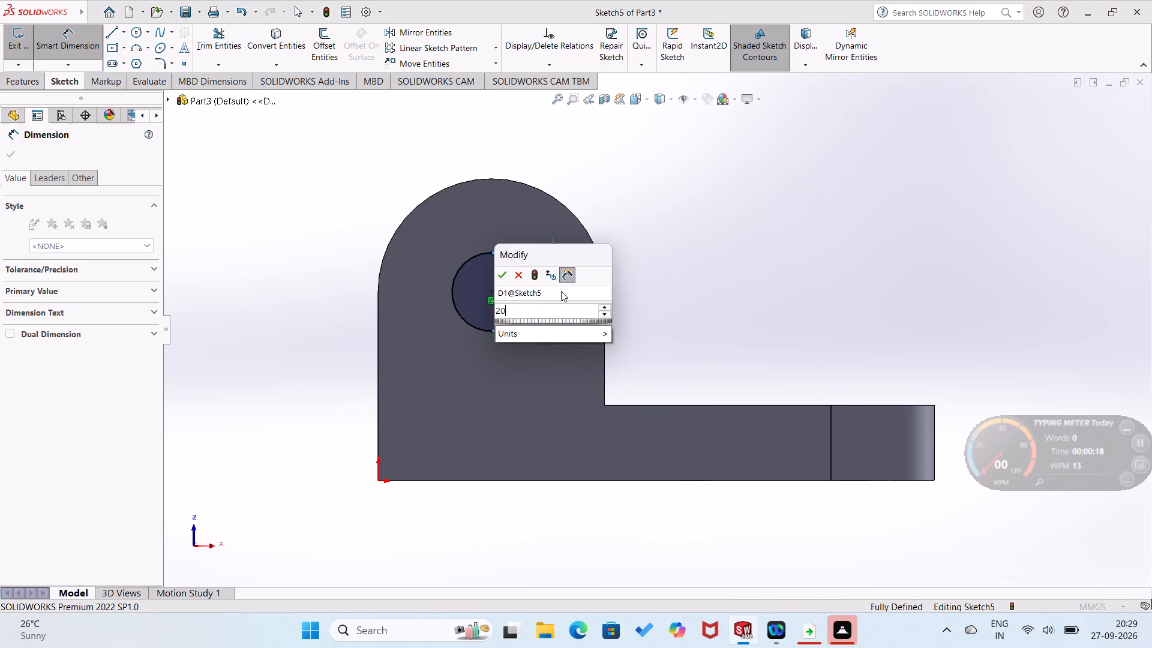
key(Return)
click(638, 248)
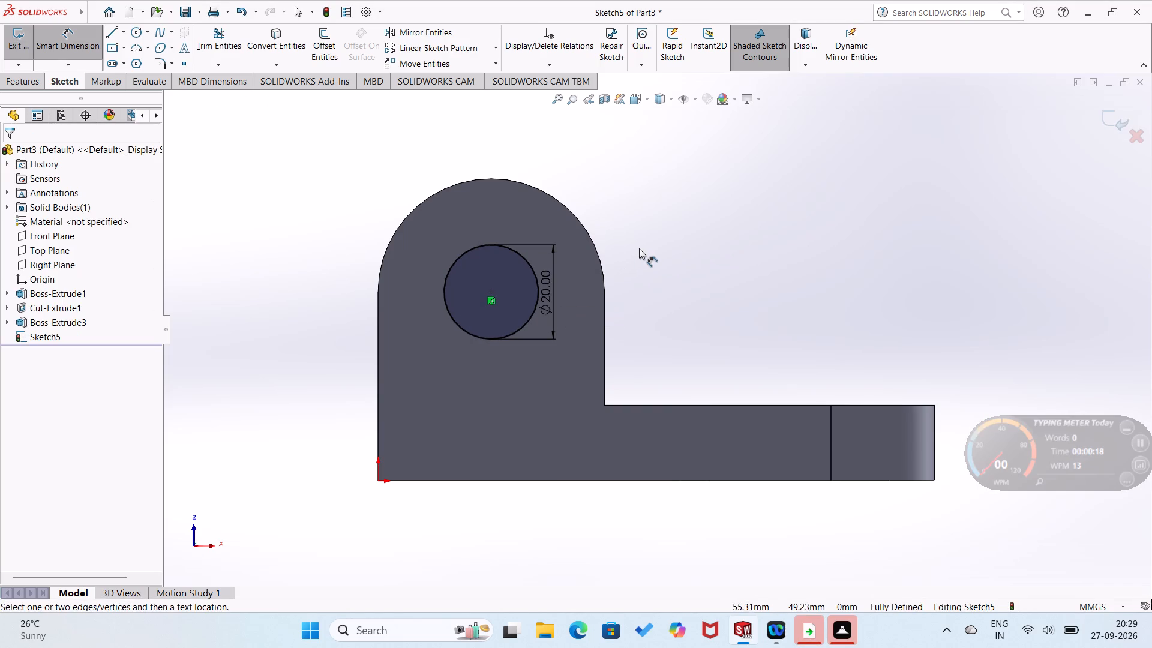
Cut-extrude the circle through the upright with a blind depth of 12 mm.
click(13, 81)
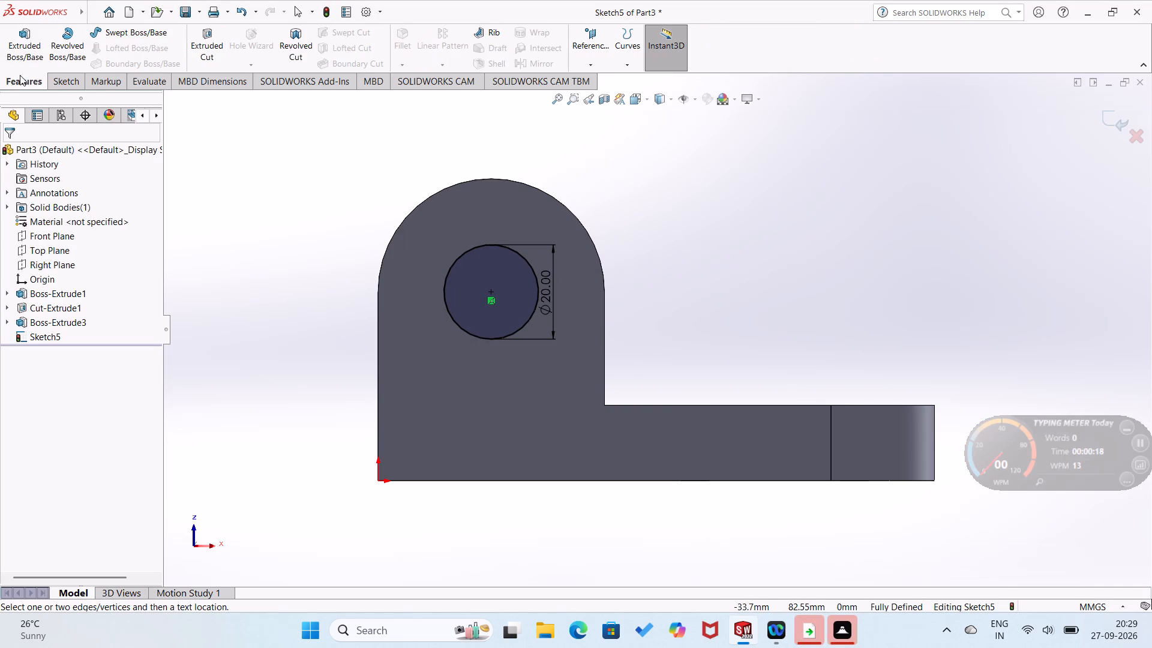
click(214, 53)
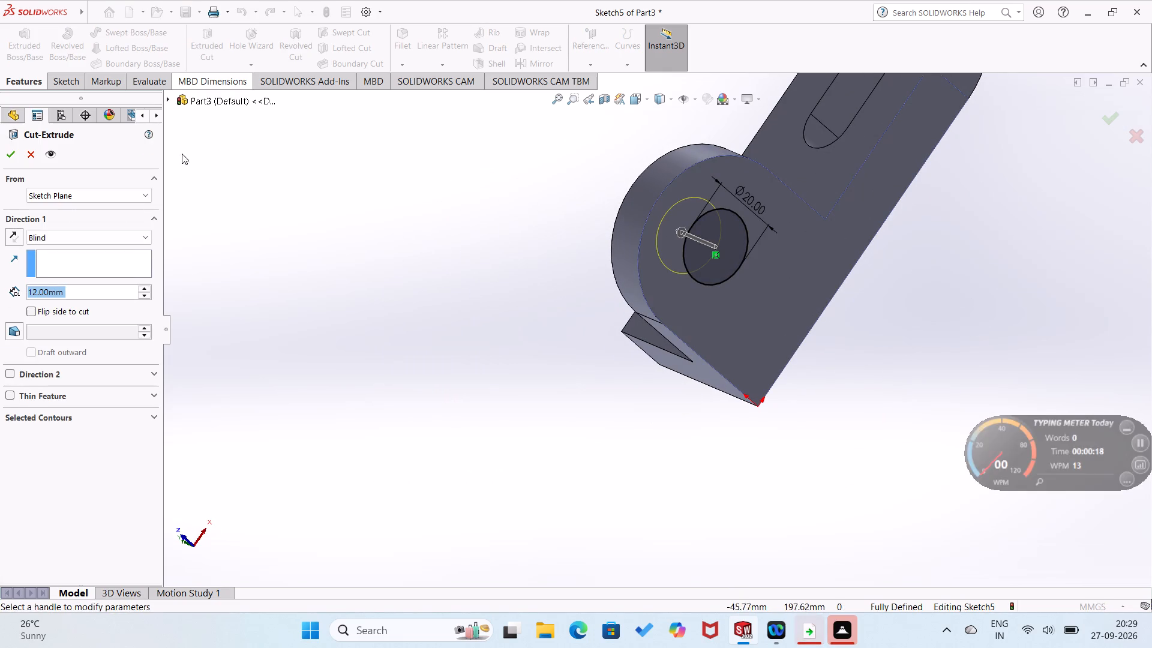
click(11, 150)
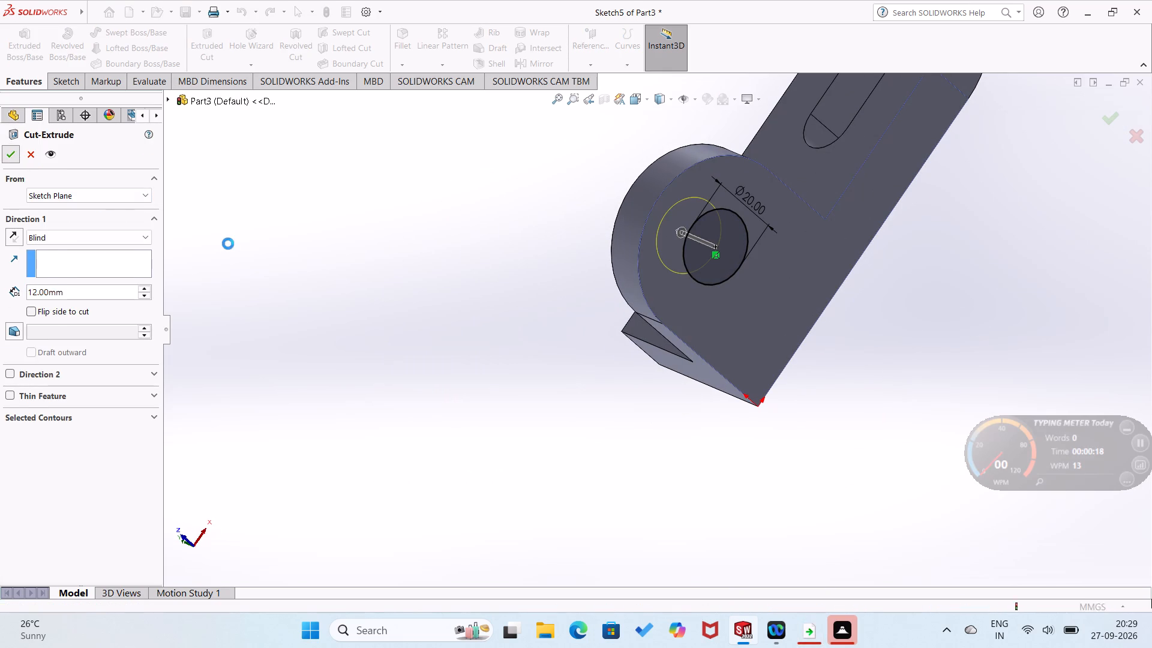
click(248, 247)
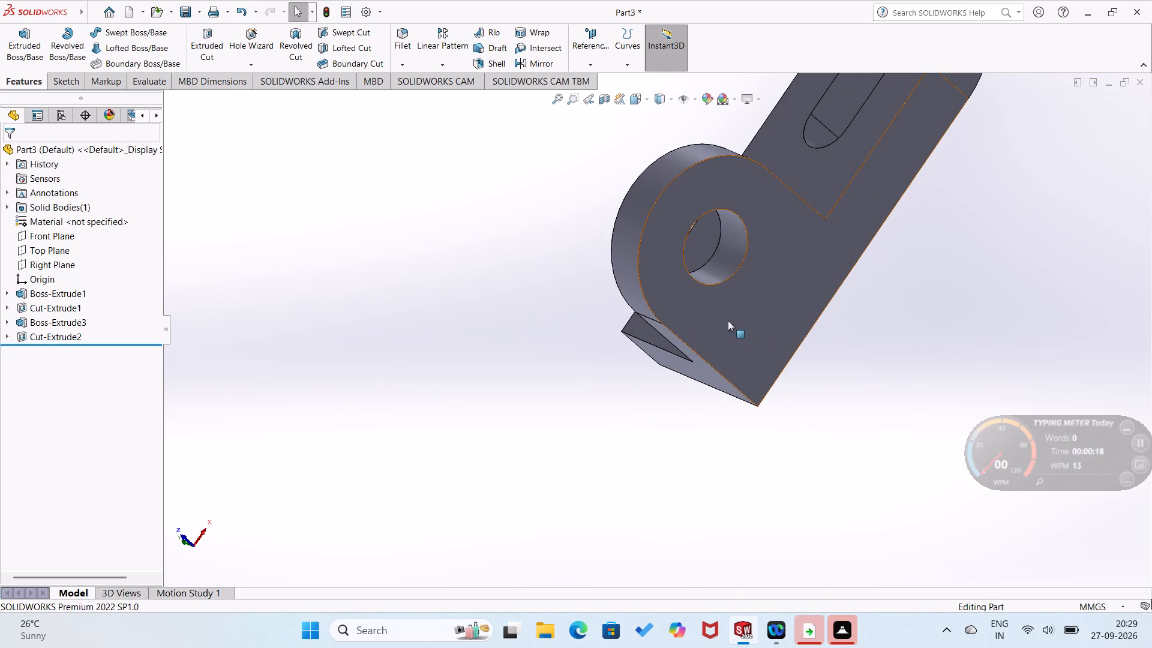
Sketch a closed round-topped profile on the plate's opposite side face, with 40 mm sides, a 24 mm radius tangent arc and a 48 mm base line.
middle_drag(724, 319, 819, 347)
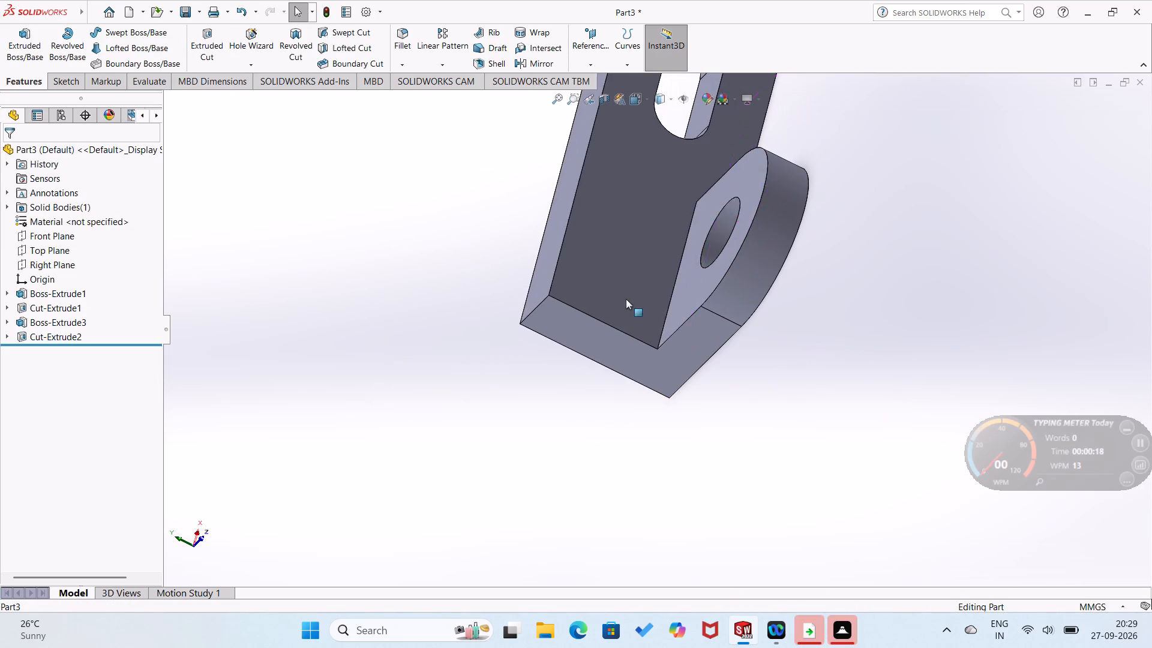
middle_drag(533, 280, 557, 345)
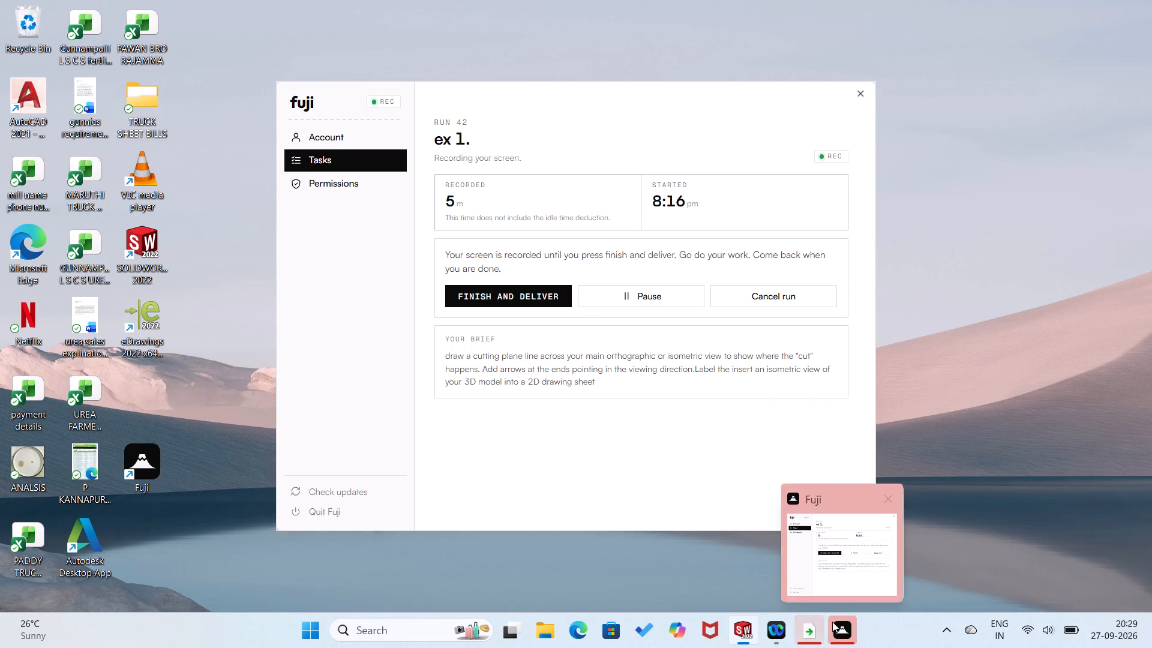
right_click(548, 248)
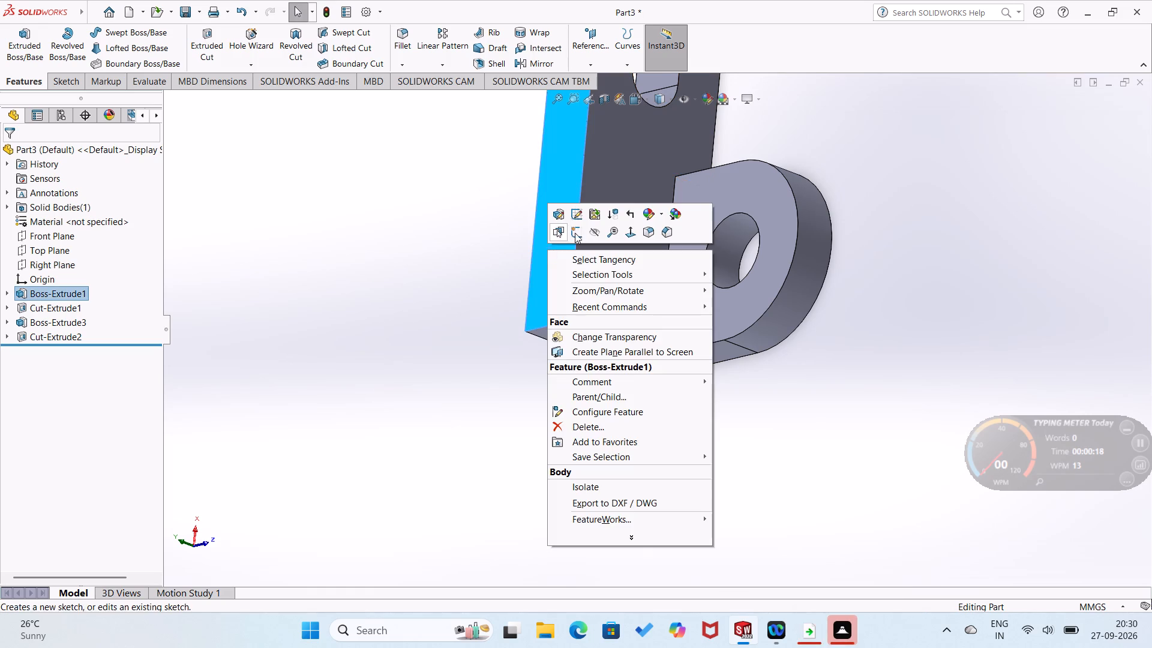
click(578, 231)
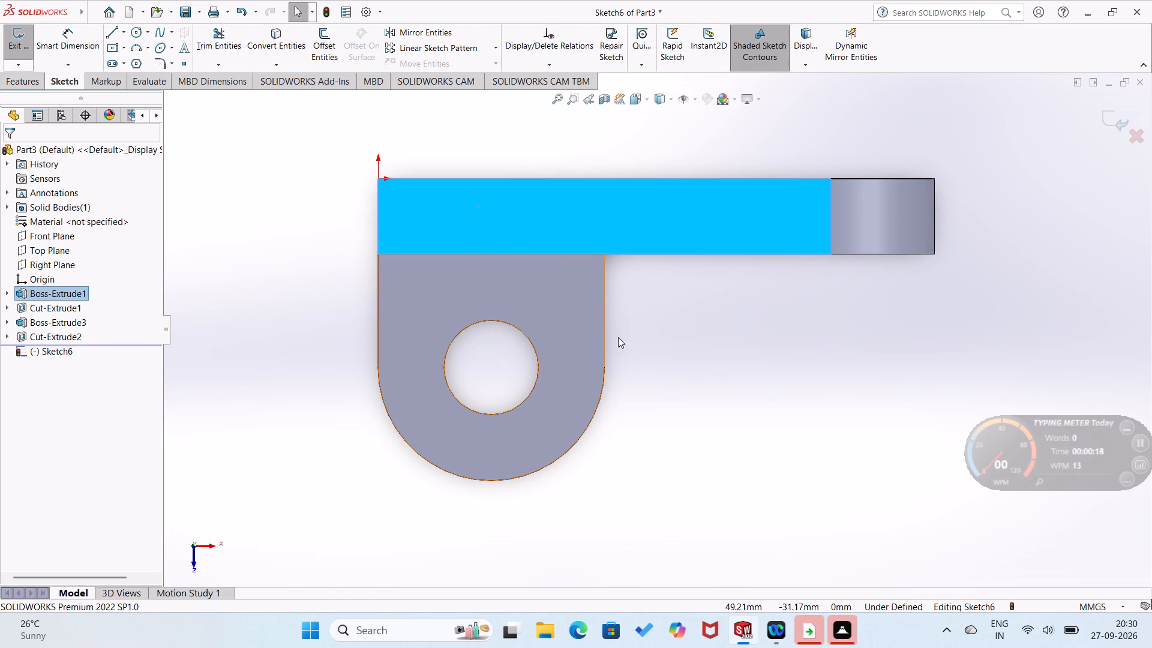
right_drag(729, 350, 622, 409)
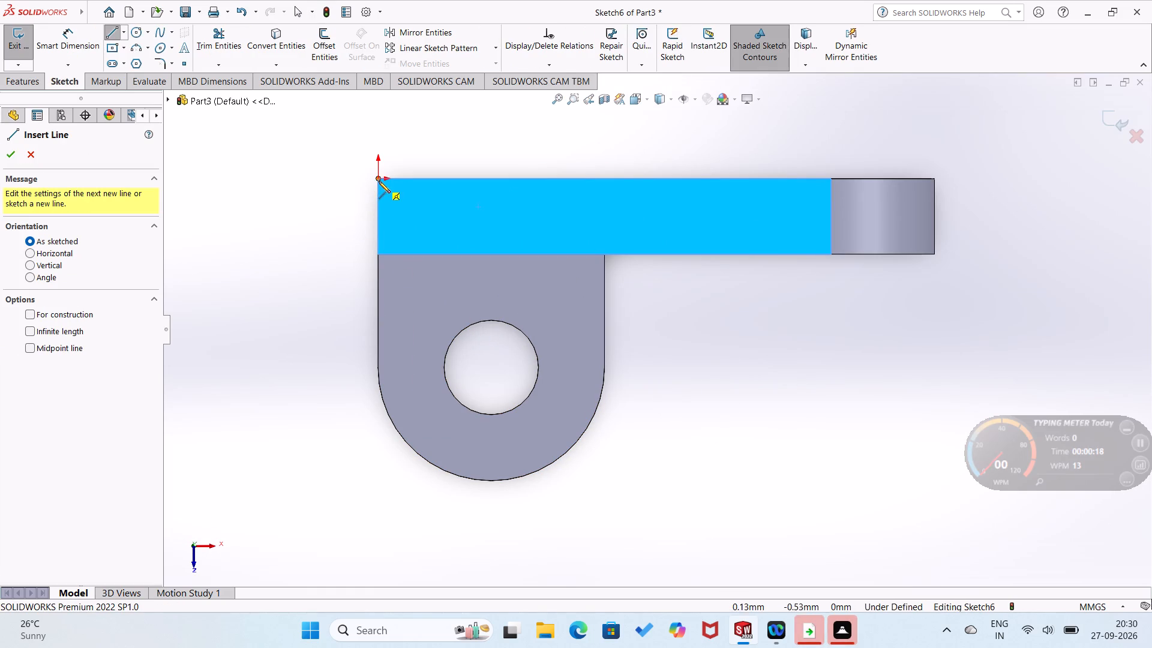
click(379, 178)
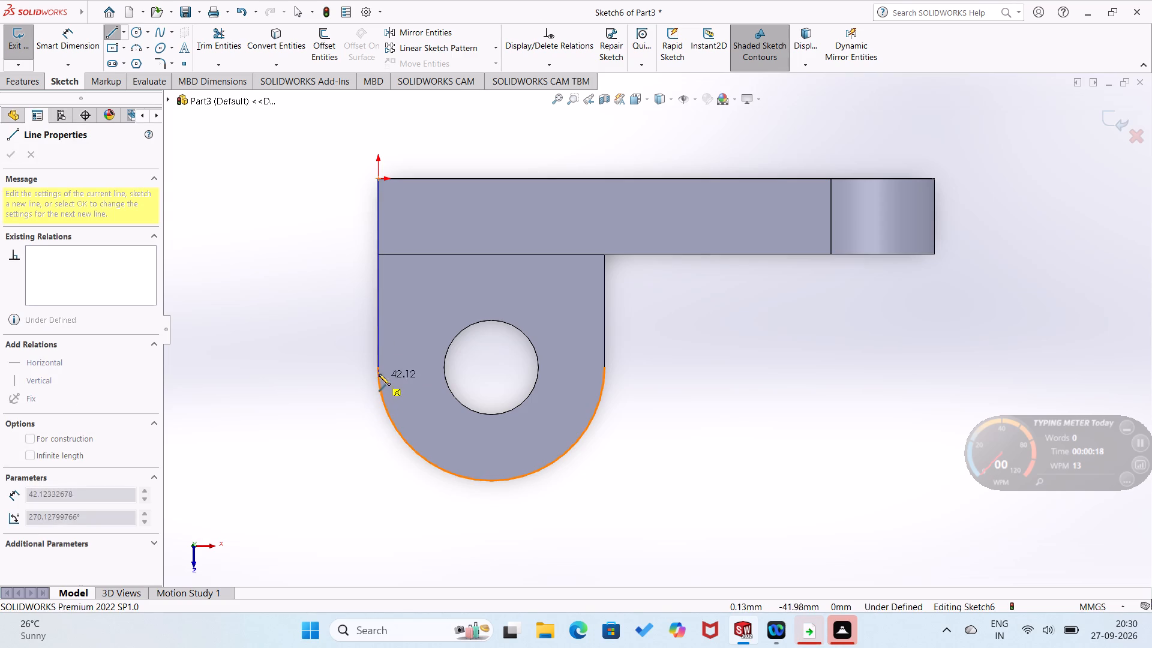
click(379, 367)
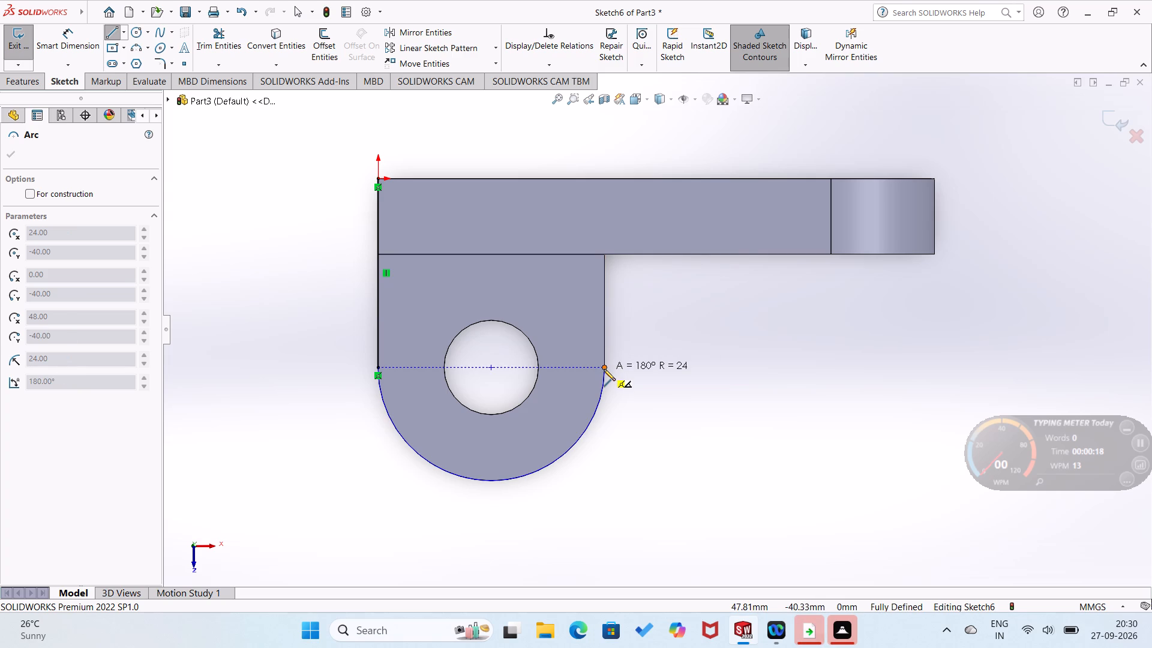
click(604, 369)
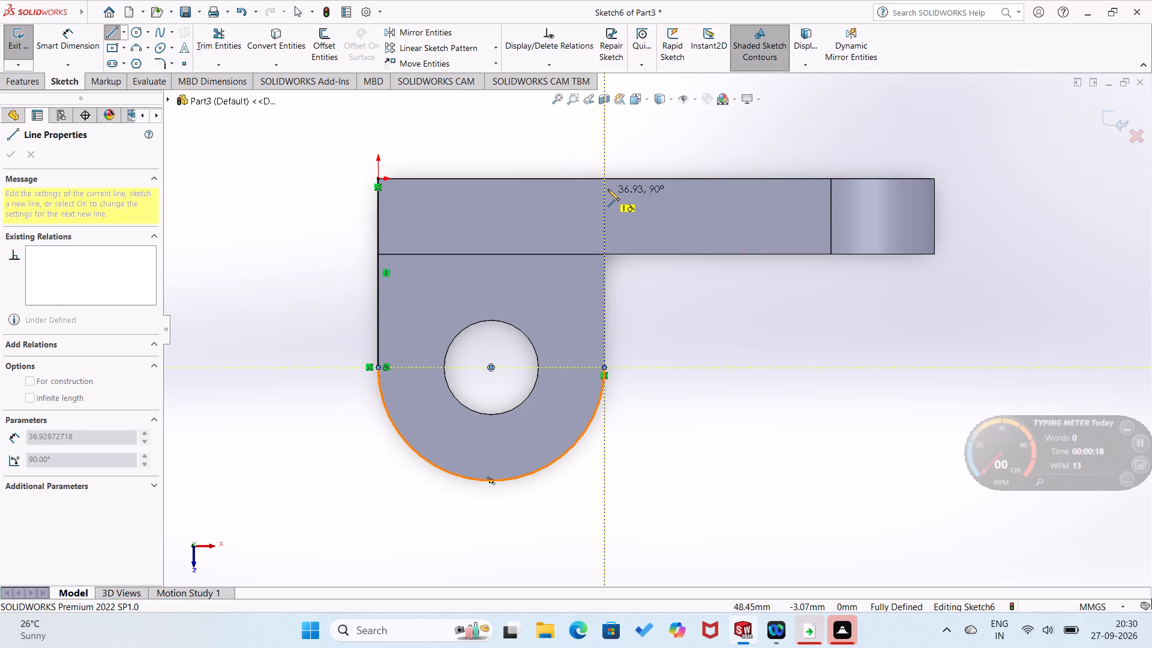
click(605, 177)
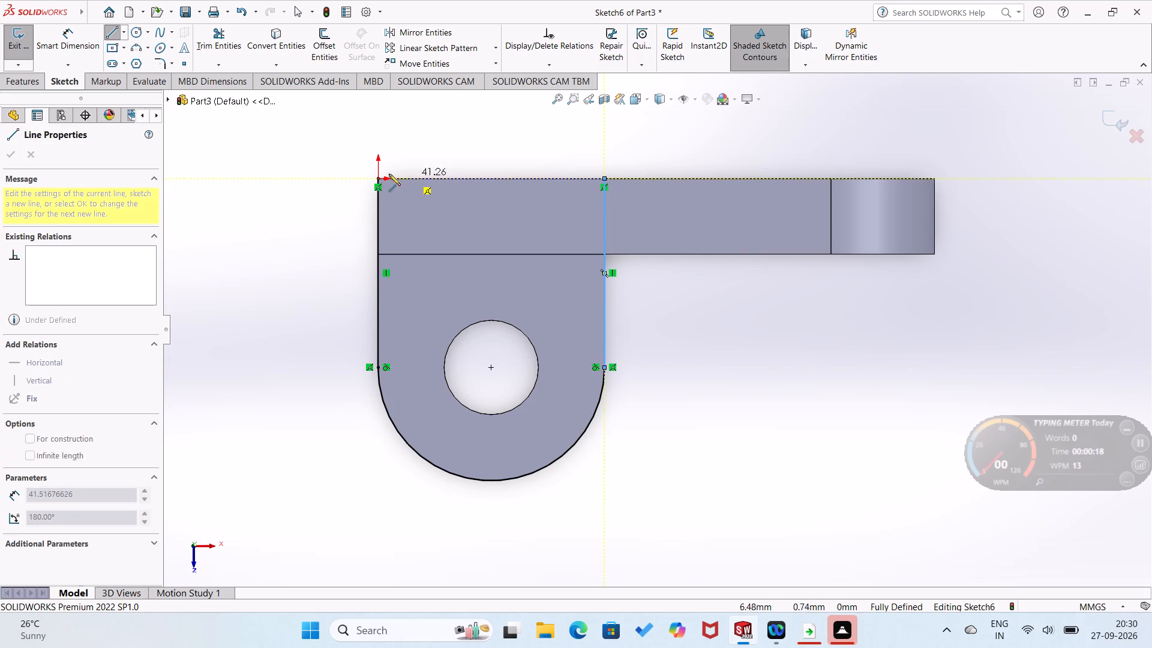
click(378, 177)
right_drag(316, 295, 346, 210)
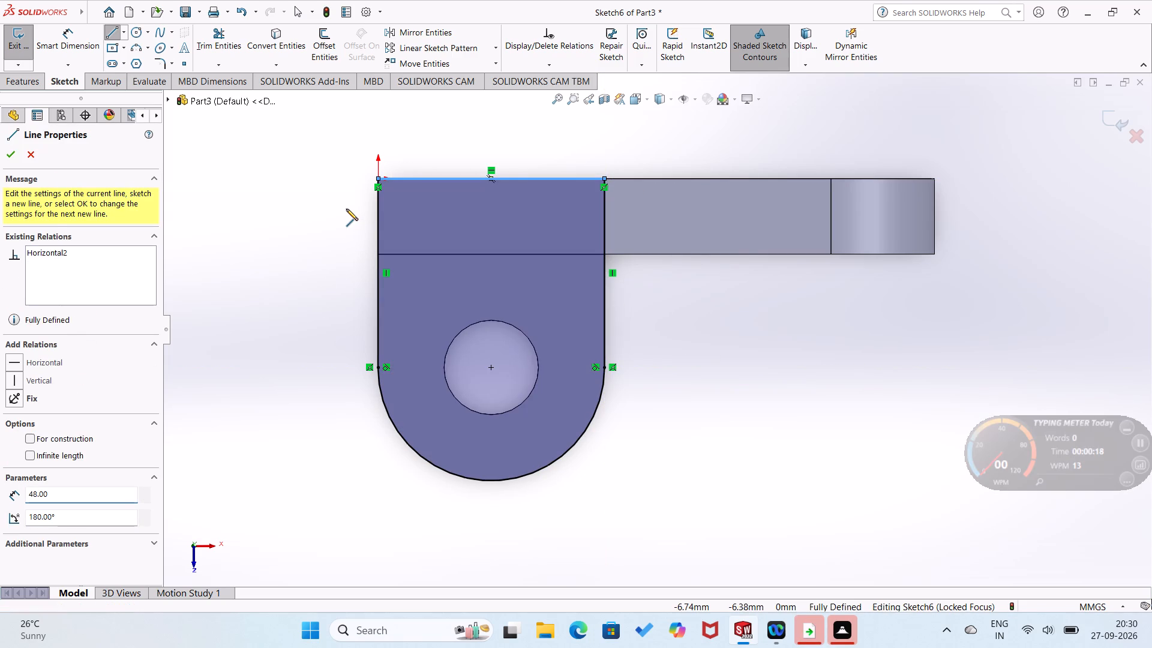
click(316, 245)
right_drag(261, 324, 295, 215)
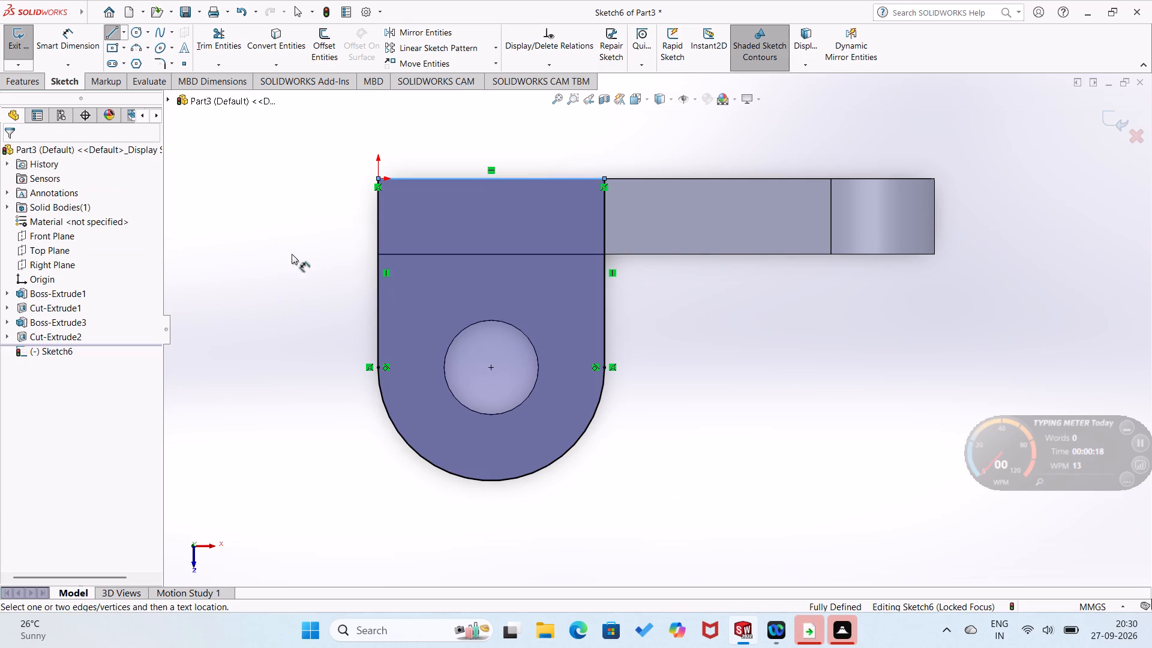
Extrude the round-topped profile 12 mm blind in the reversed direction, into the plate, to form the second upright.
click(25, 80)
click(21, 45)
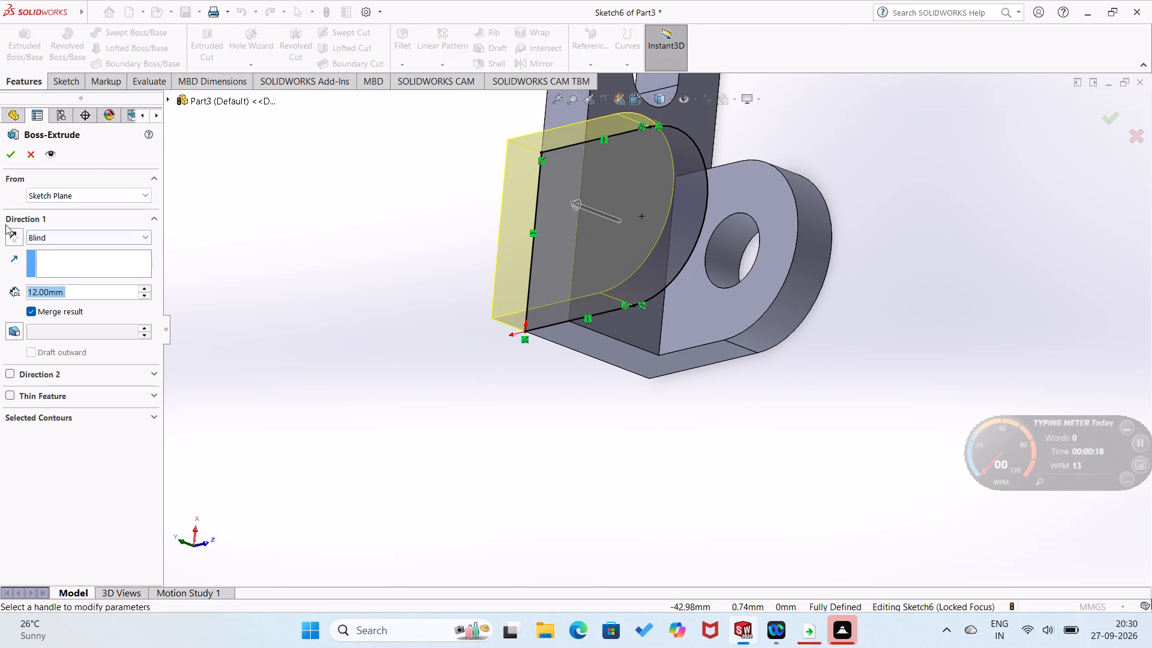
click(5, 237)
click(10, 158)
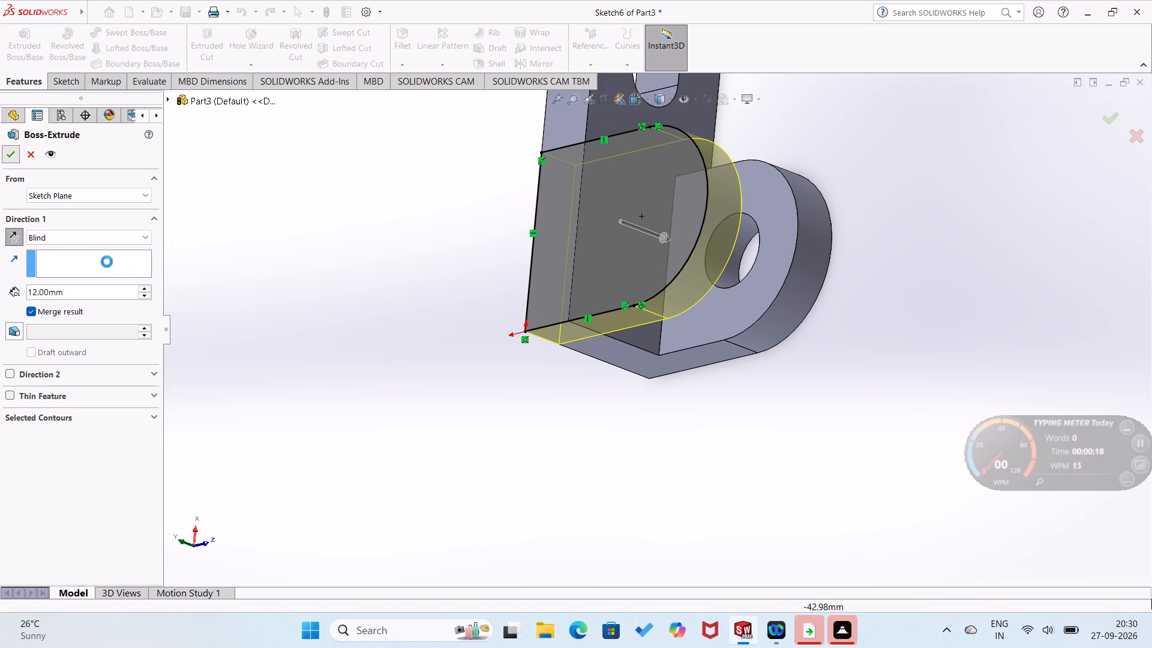
click(202, 316)
Sketch a circle of about 9 mm radius on the second upright's outer face, centred on the rounded top's arc centre.
right_click(587, 262)
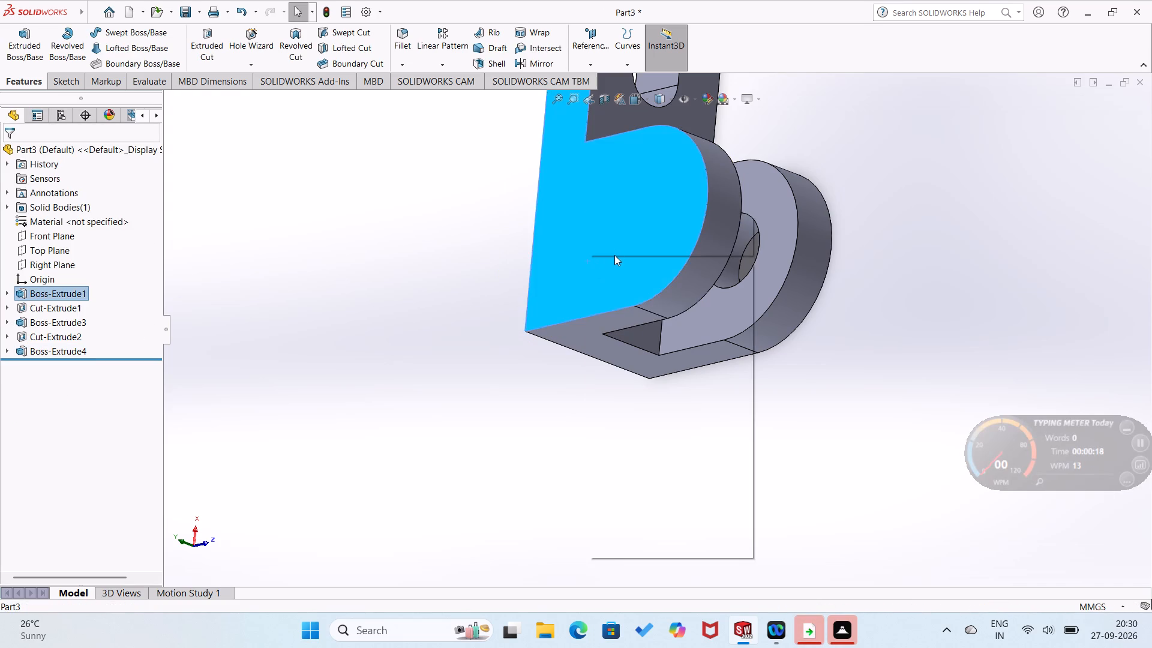
click(616, 248)
right_drag(641, 420, 807, 336)
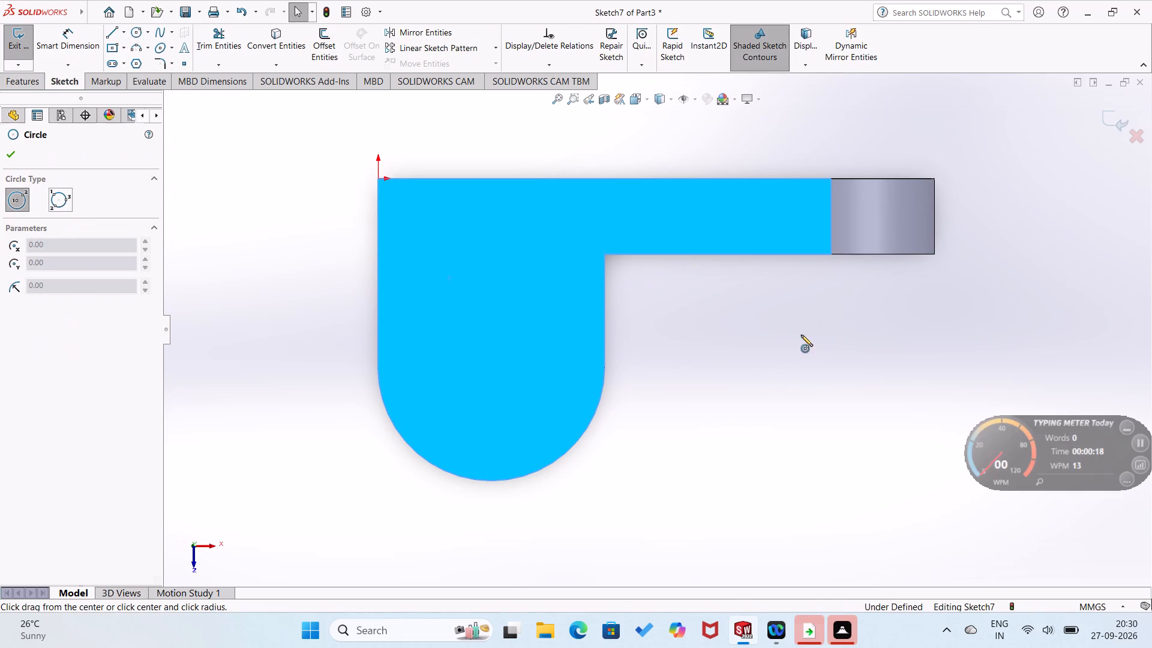
click(490, 367)
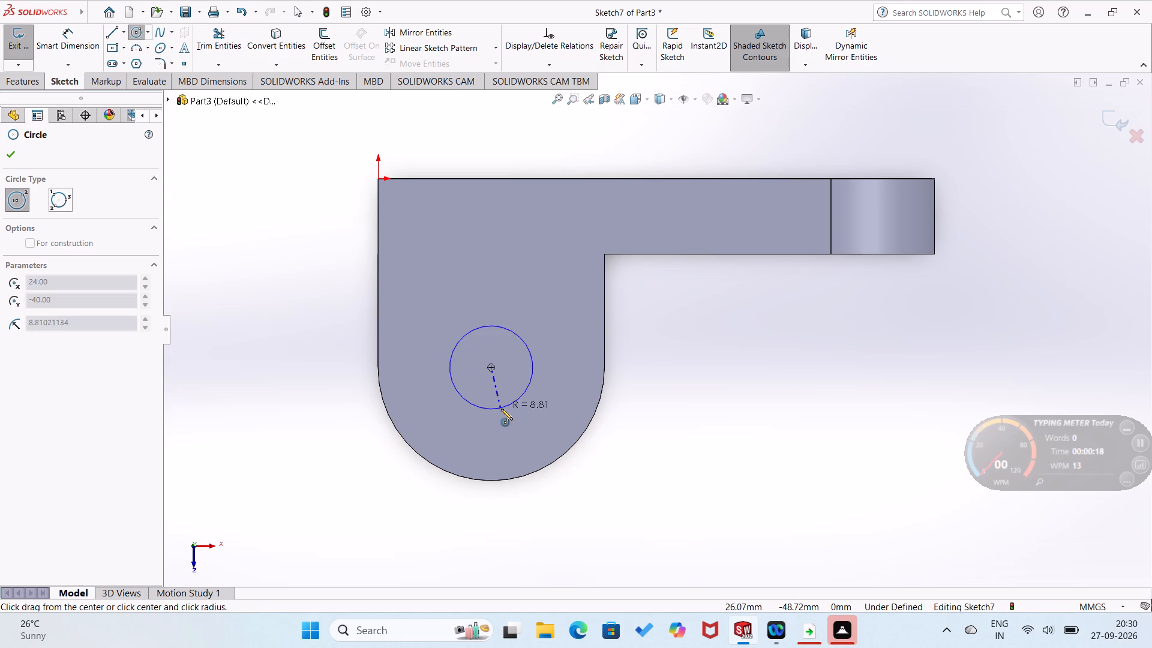
click(501, 409)
Dimension the circle's diameter at 20 mm.
right_drag(542, 428, 550, 321)
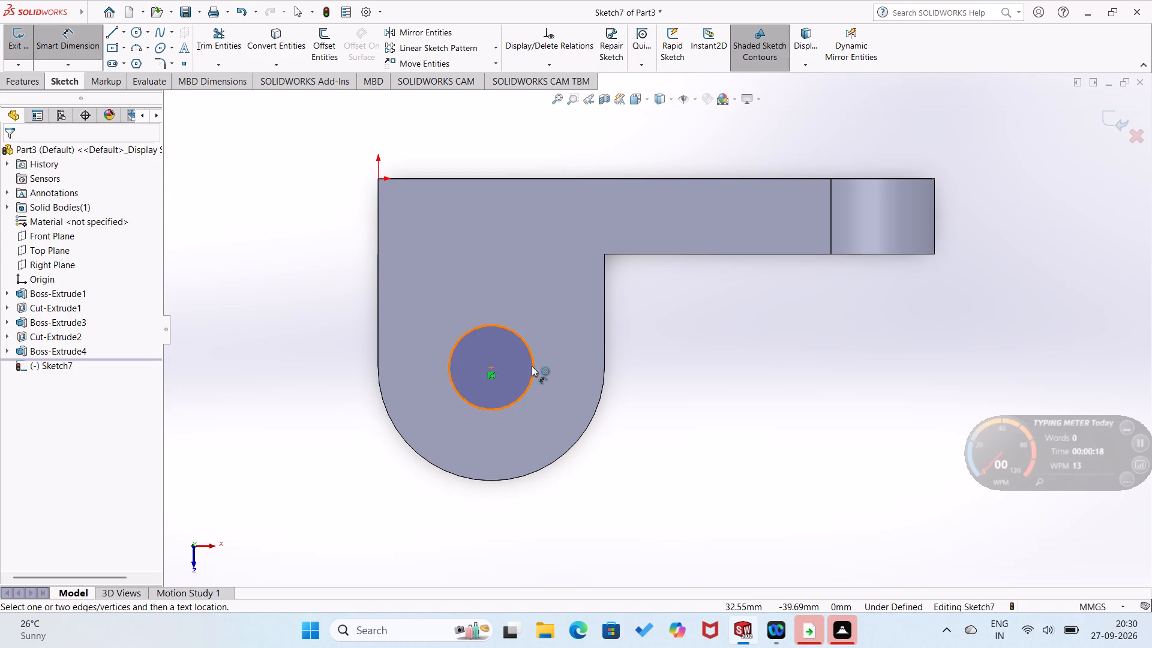
click(532, 366)
click(548, 379)
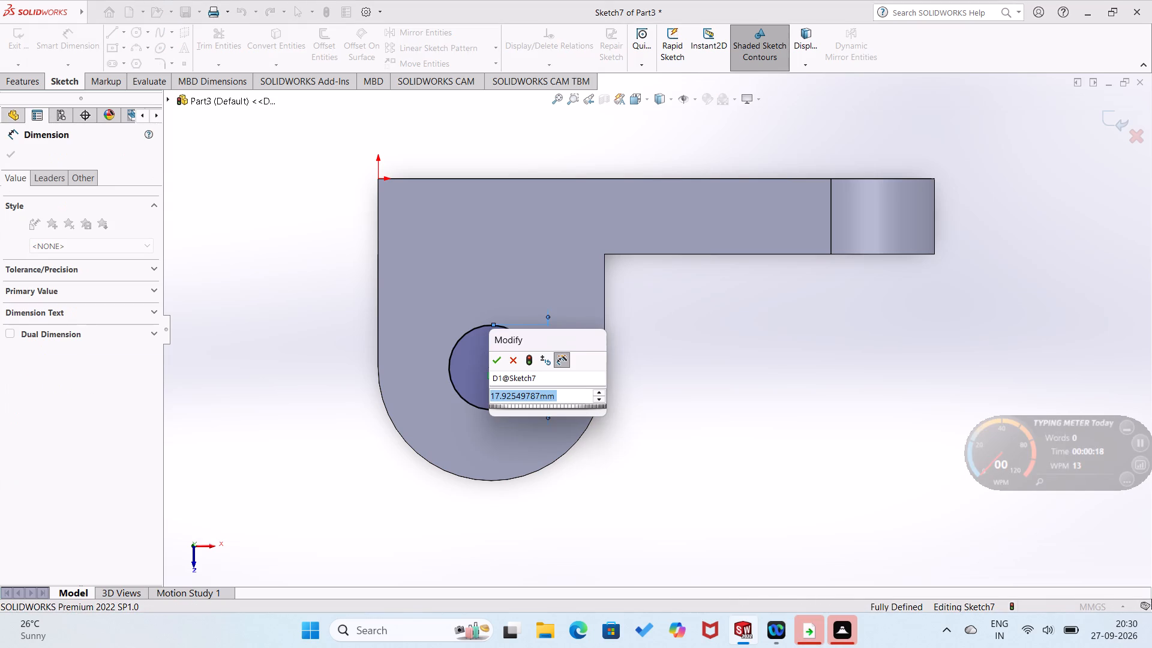
text(20)
key(Return)
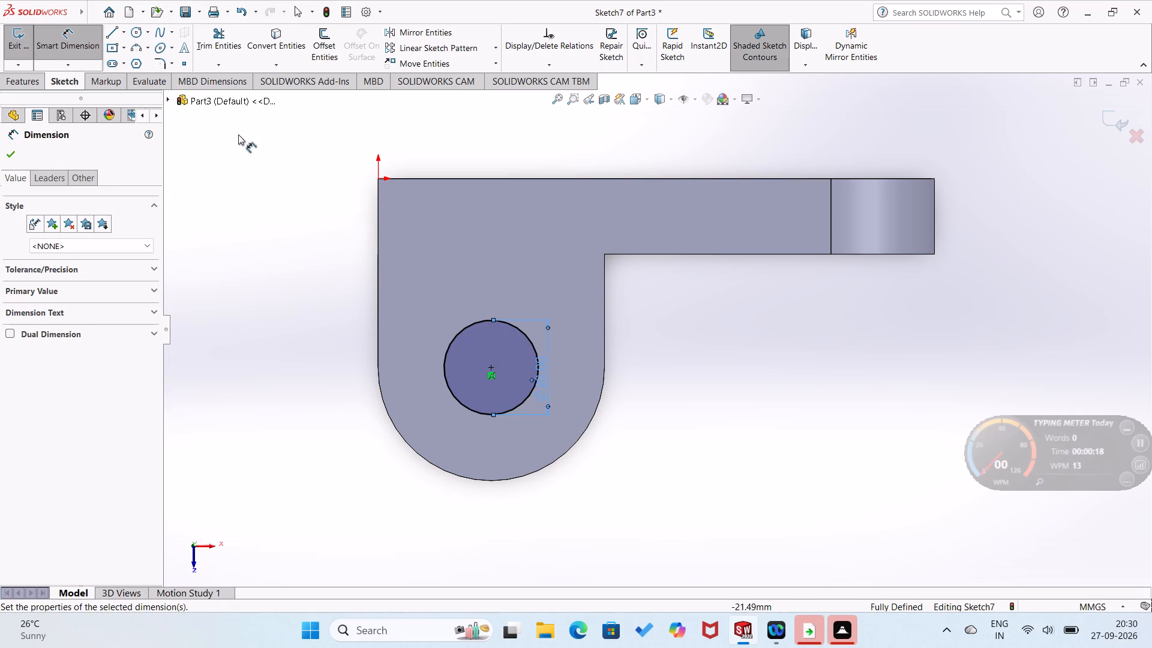
Cut-extrude the circle through the second upright with a blind depth of 12 mm.
click(18, 81)
click(199, 50)
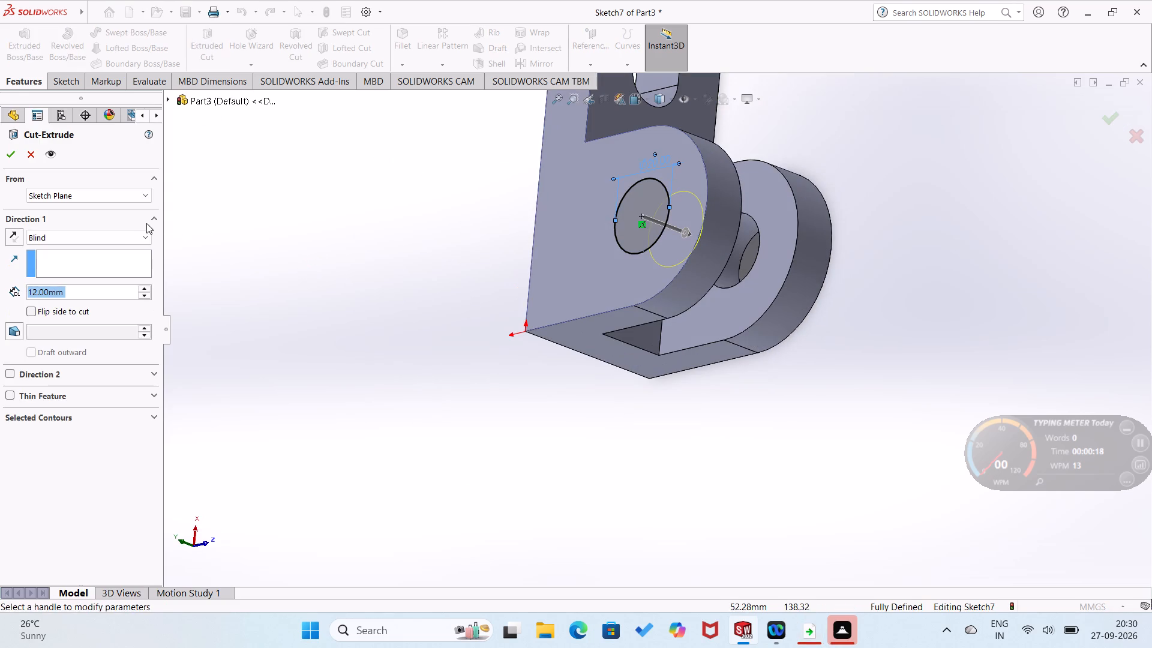
click(8, 155)
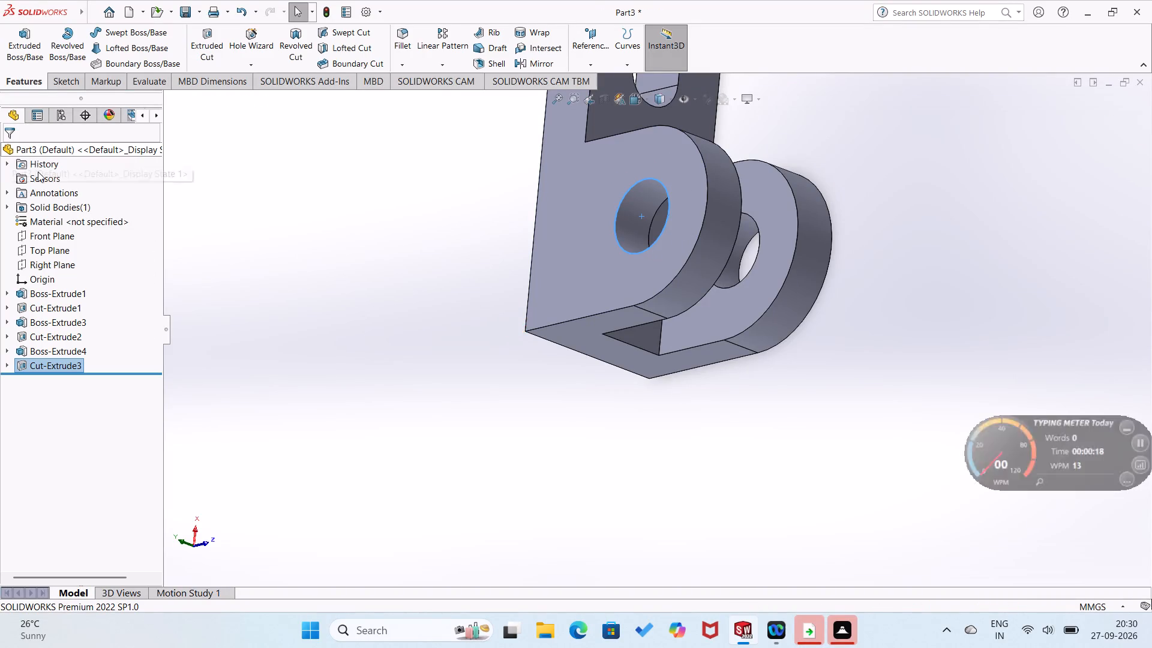
click(238, 301)
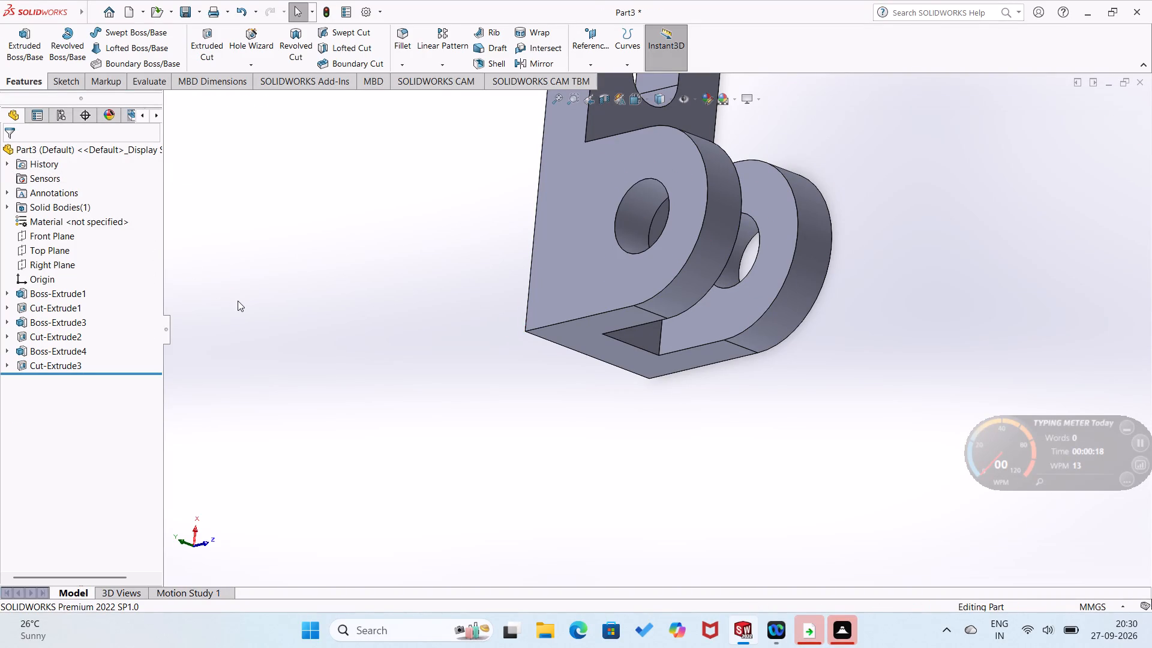
Fillet the outer rounded edge of the first upright, with its tangent straight edges, at a symmetric 2 mm radius.
scroll(355, 346, up, 2)
scroll(488, 371, up, 1)
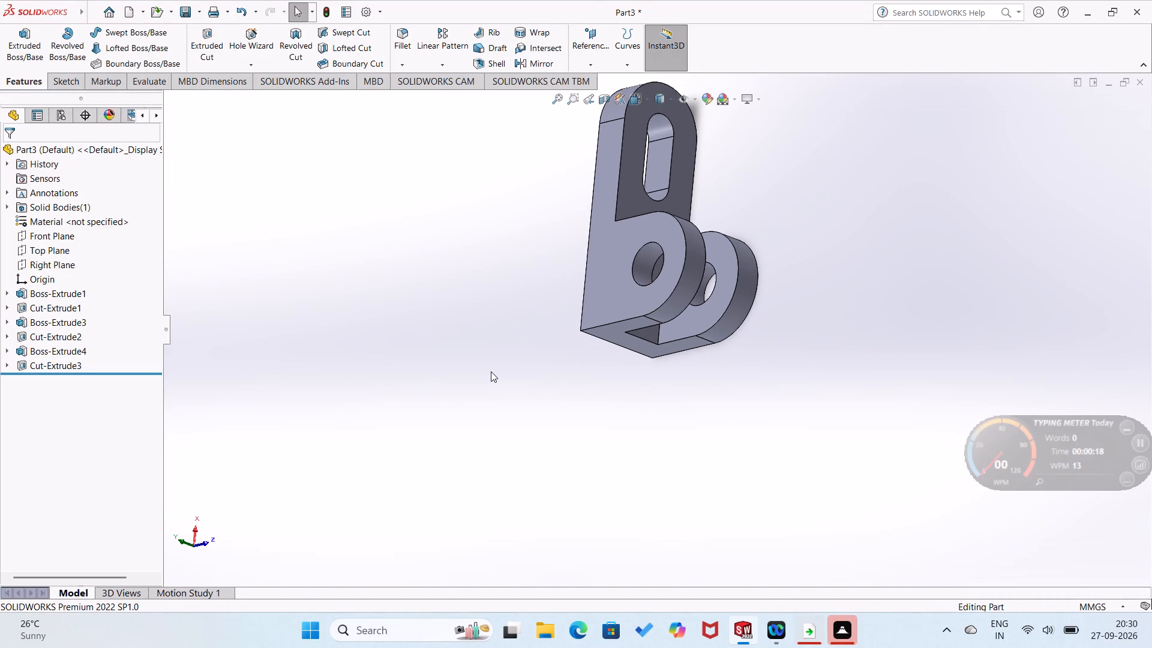
middle_drag(491, 371, 428, 377)
scroll(427, 377, up, 1)
scroll(690, 324, up, 1)
scroll(685, 319, down, 1)
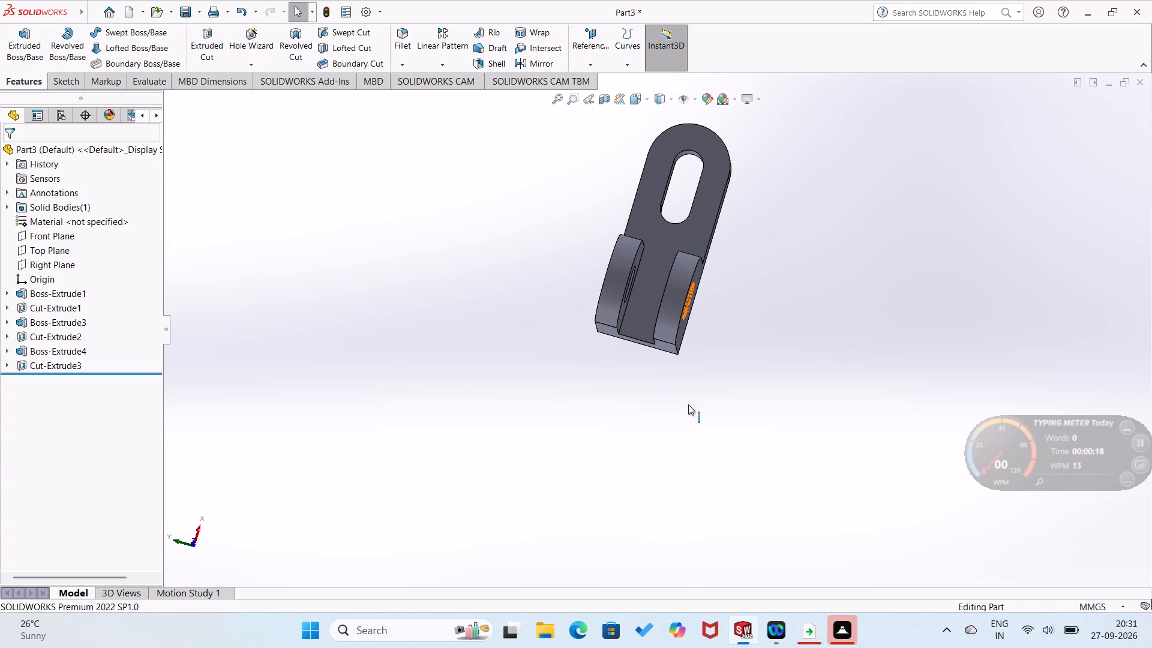
scroll(712, 480, up, 1)
scroll(535, 307, down, 4)
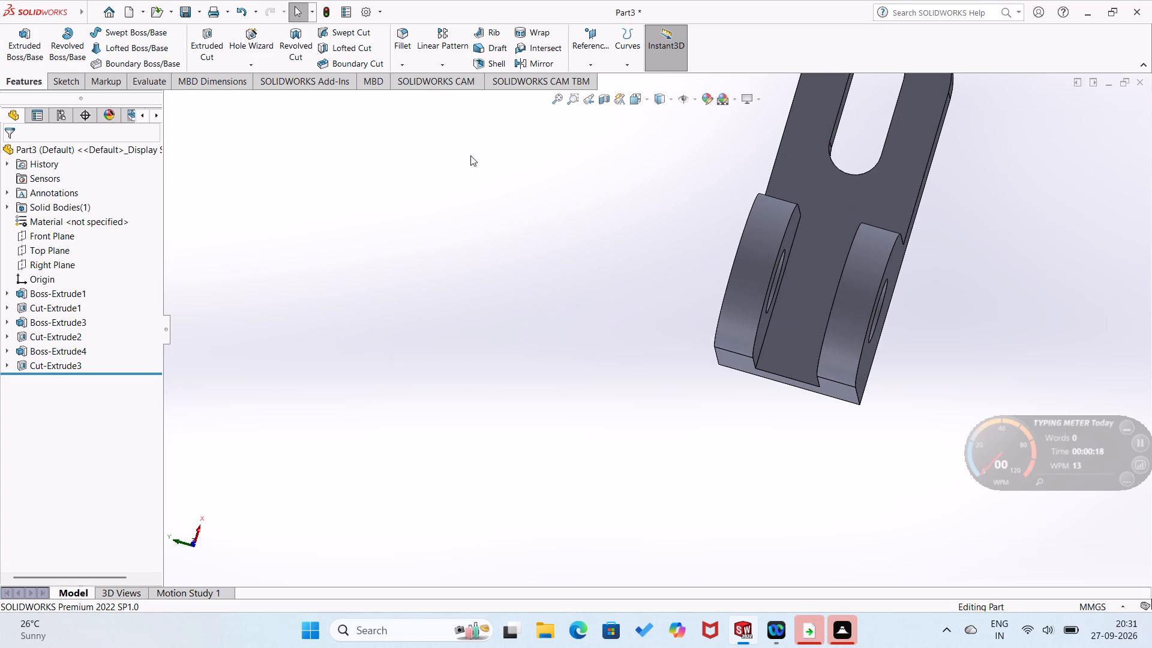
click(408, 65)
click(412, 75)
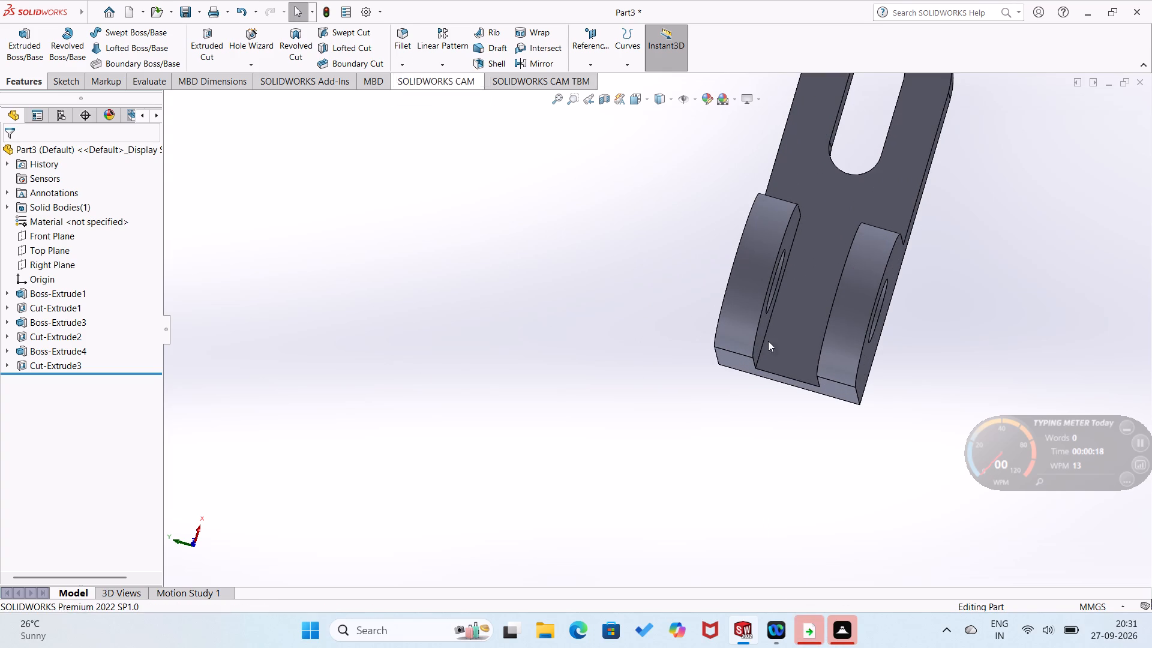
scroll(876, 360, down, 4)
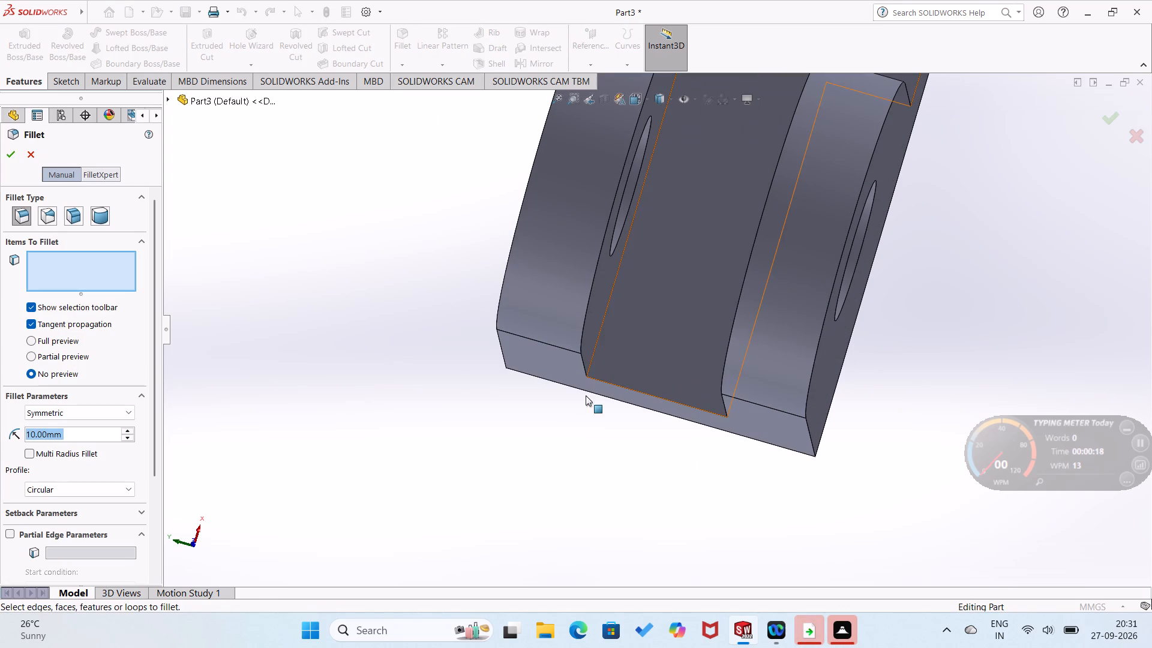
key(2)
key(Return)
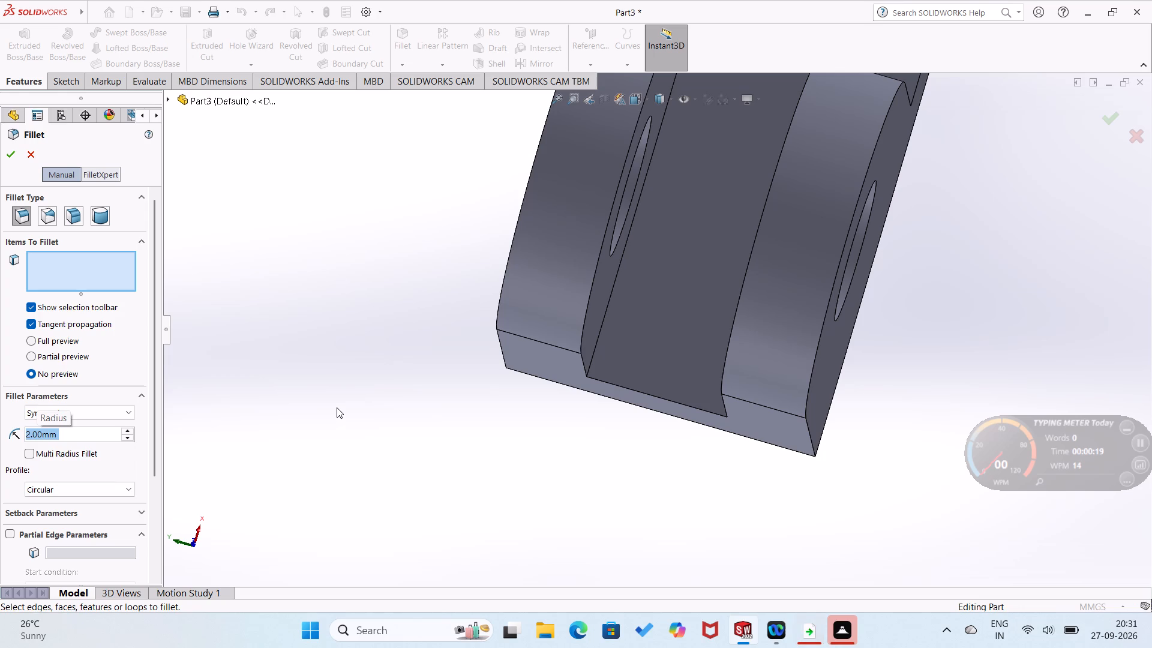
scroll(756, 383, up, 1)
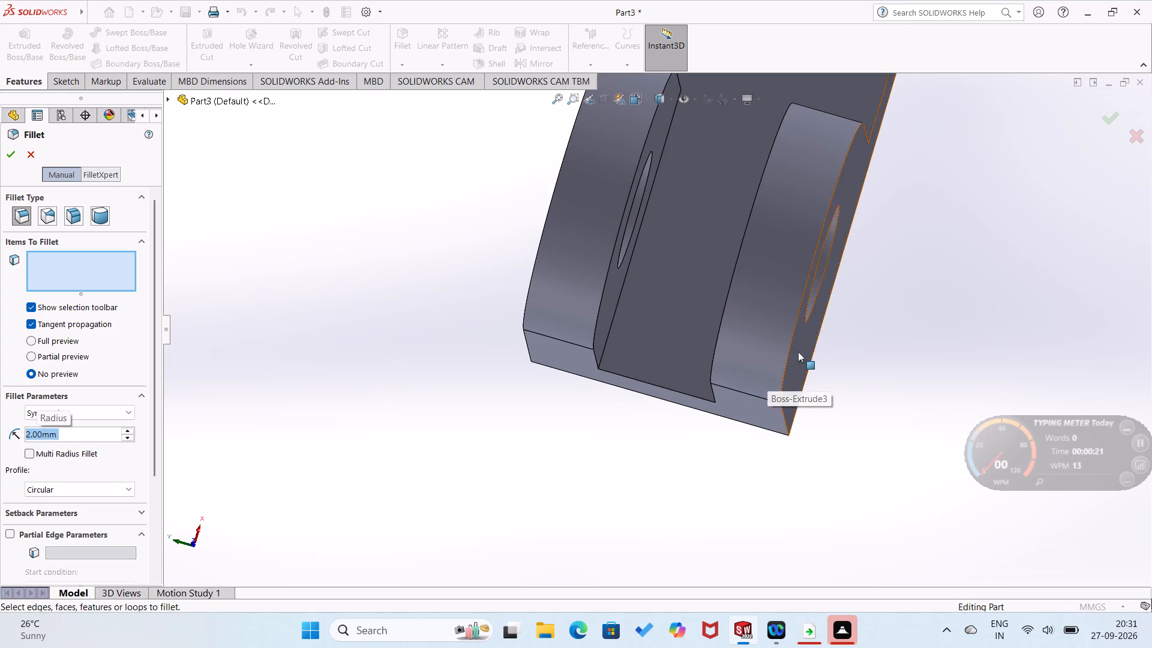
scroll(862, 312, up, 1)
middle_drag(854, 311, 793, 322)
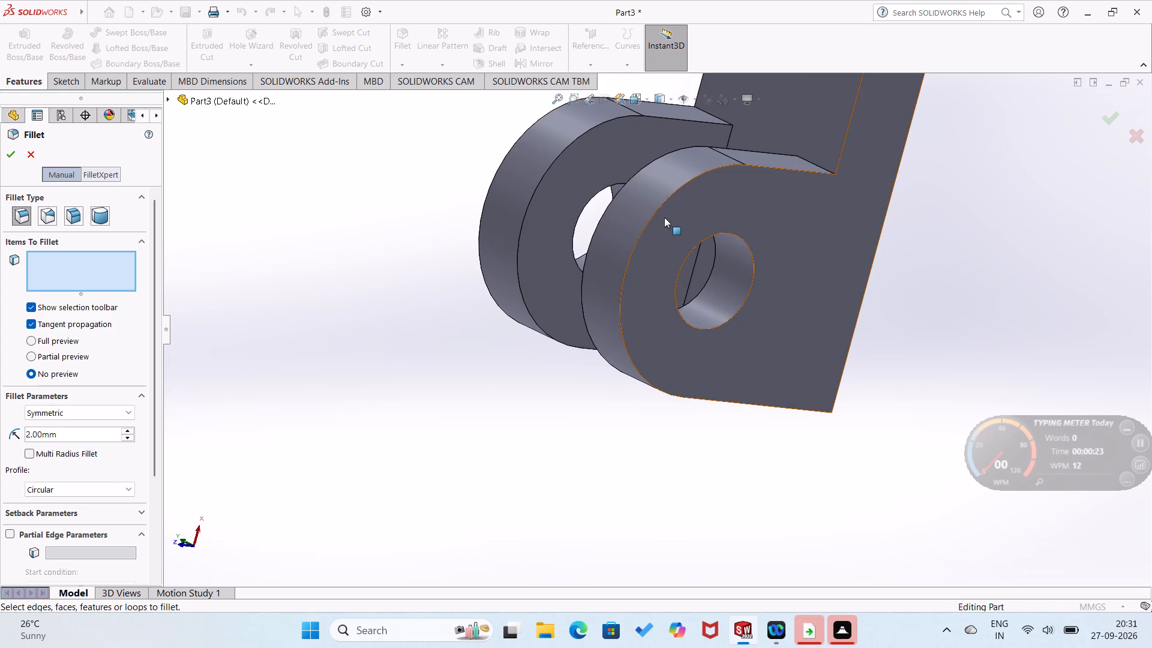
click(658, 209)
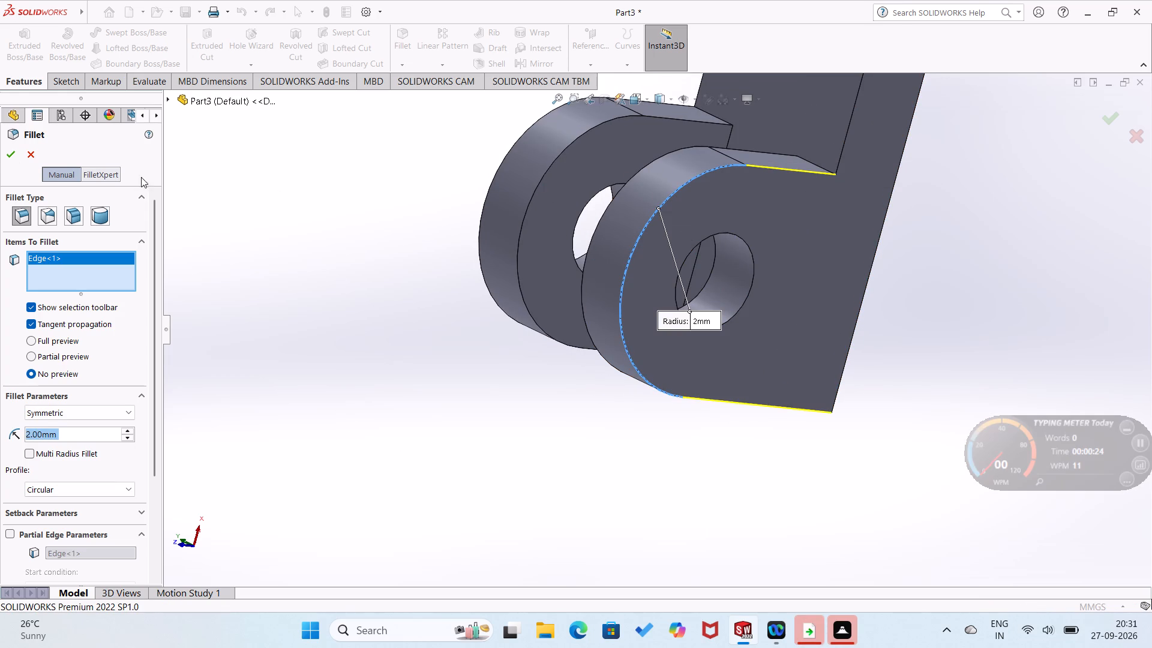
click(9, 148)
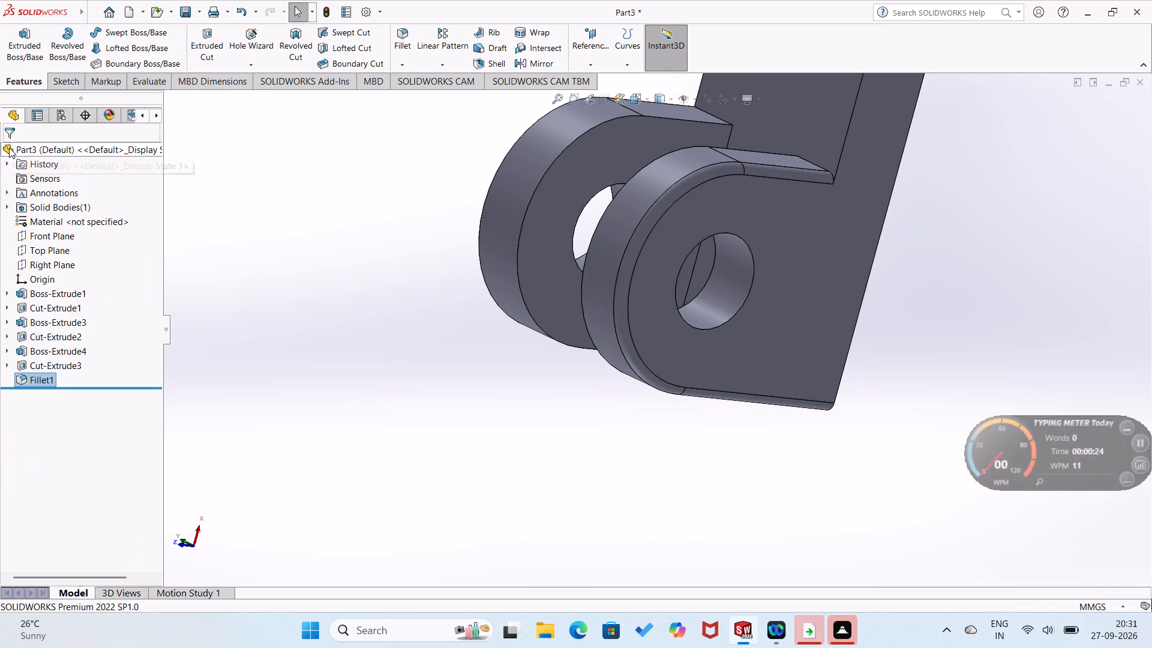
Fillet the inner rounded edge of the first upright, with its tangent straight edges, at a symmetric 2 mm radius.
middle_drag(247, 314, 346, 382)
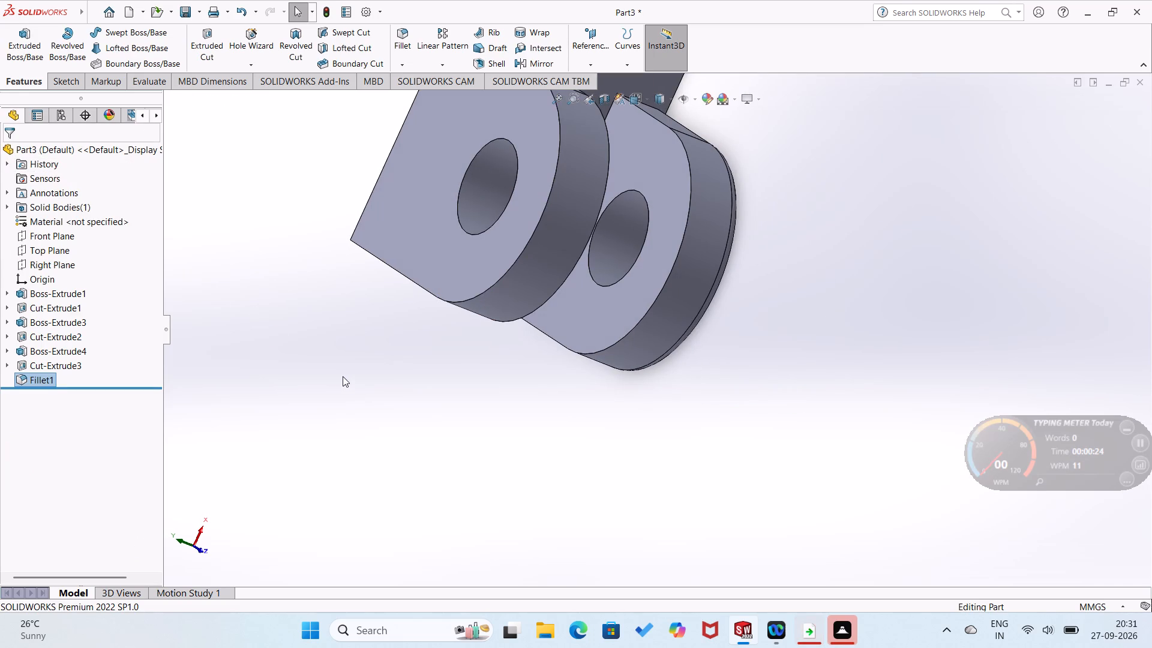
click(398, 62)
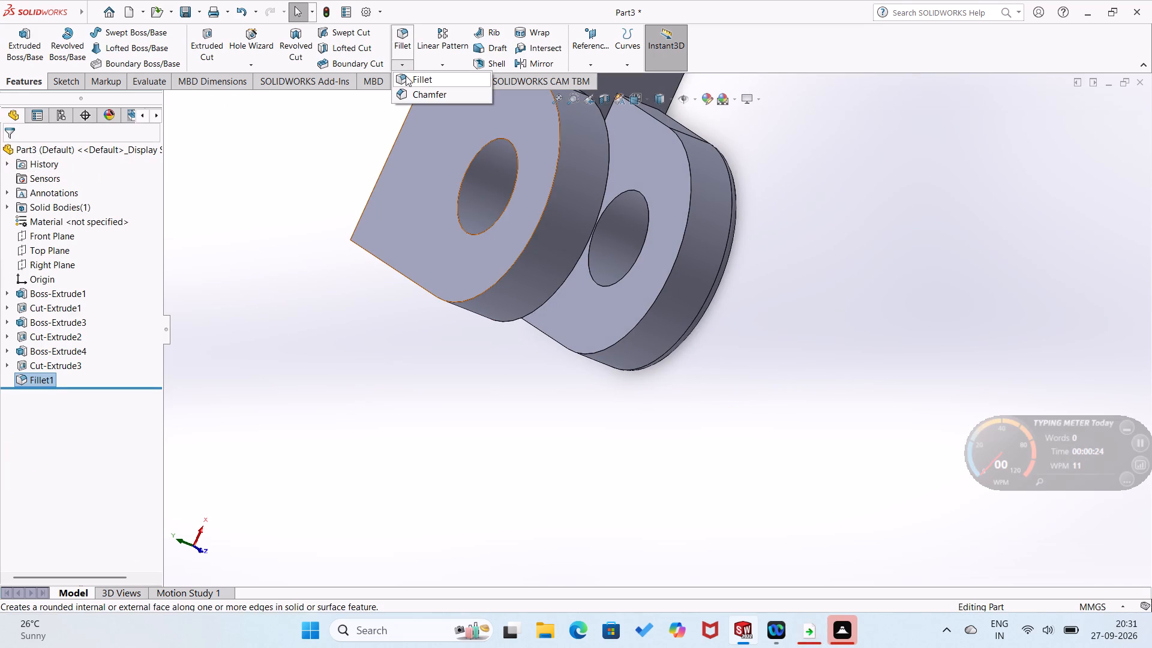
click(406, 76)
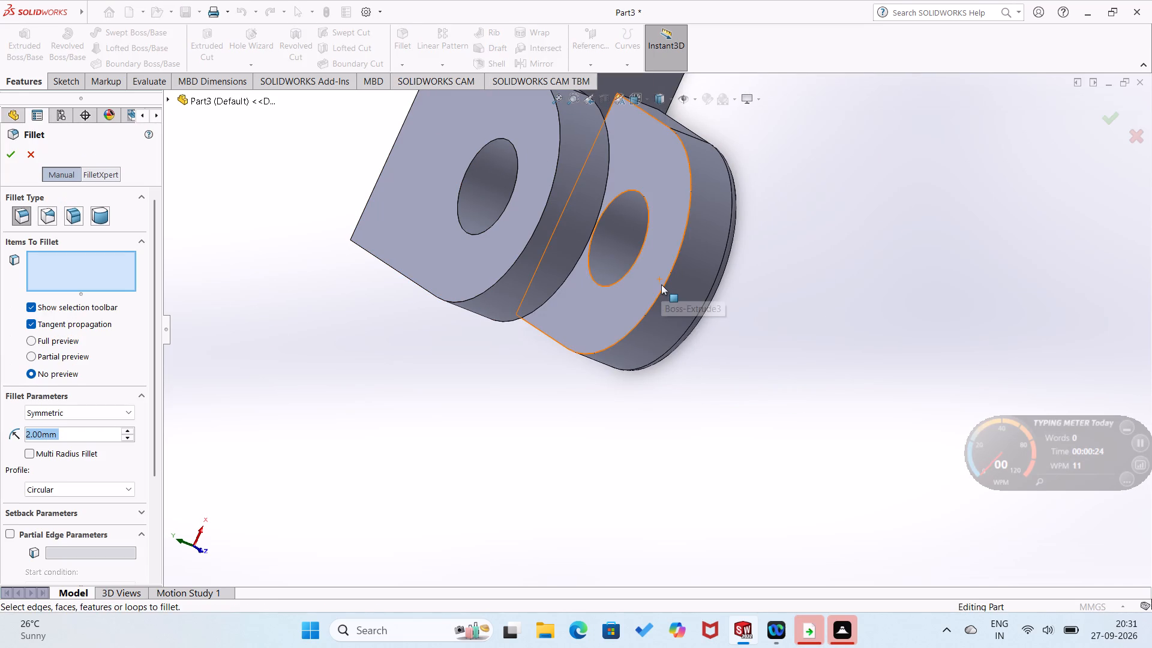
click(661, 290)
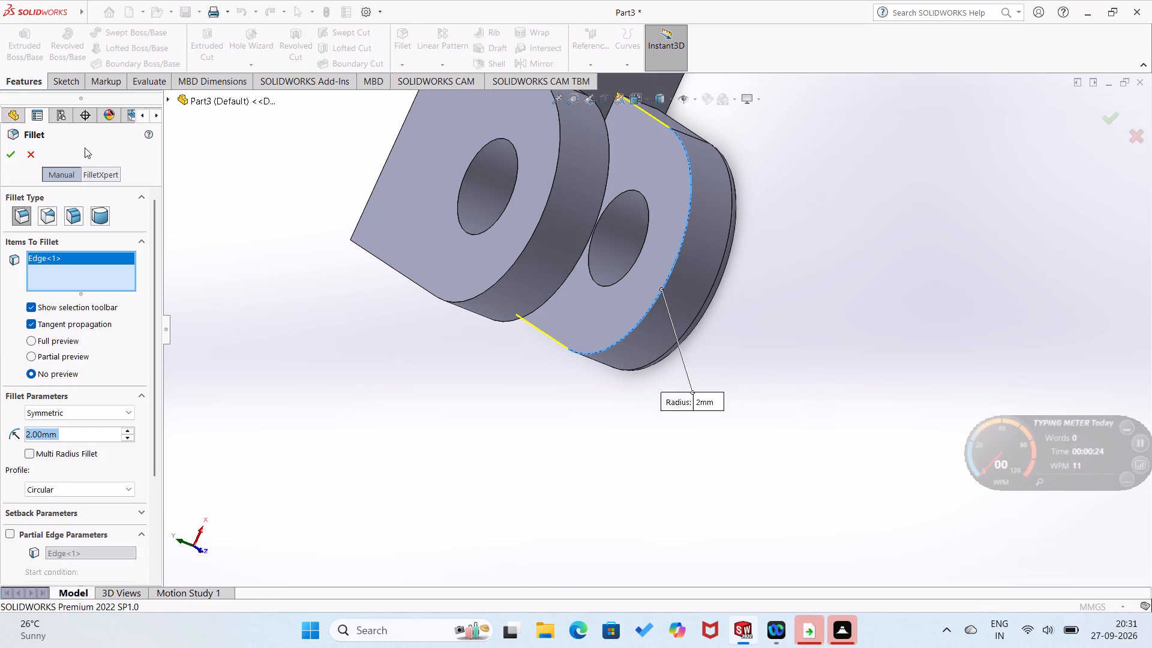
click(6, 152)
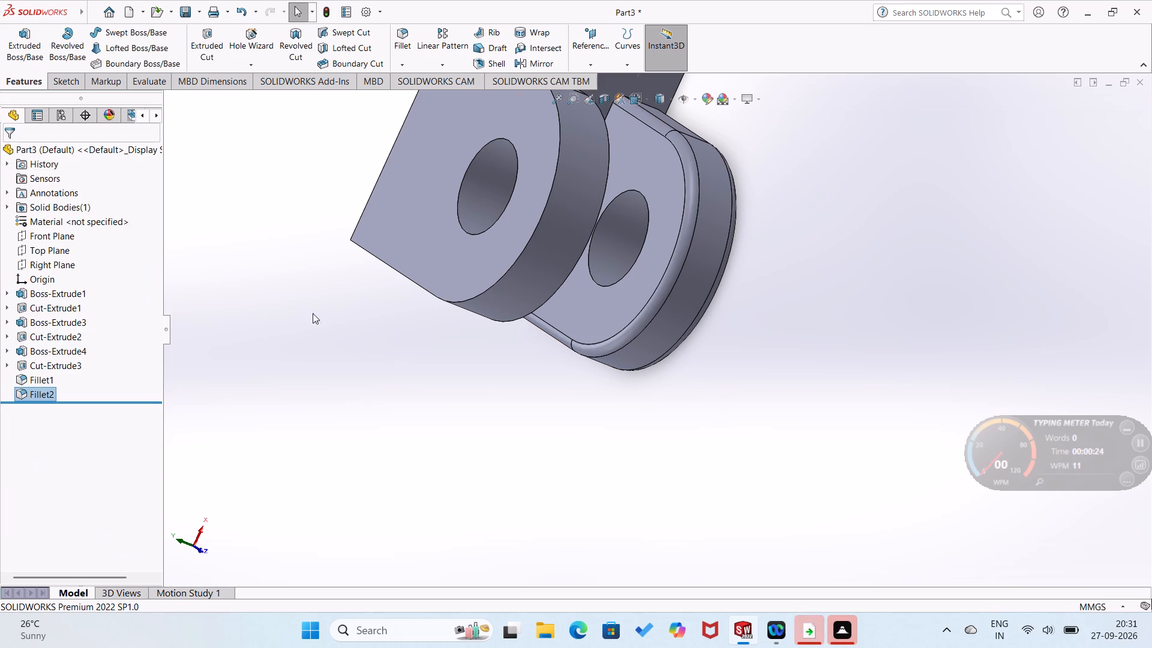
Examine the filleted first upright and the rest of the bracket from several angles, including the isometric view.
middle_drag(430, 351, 358, 347)
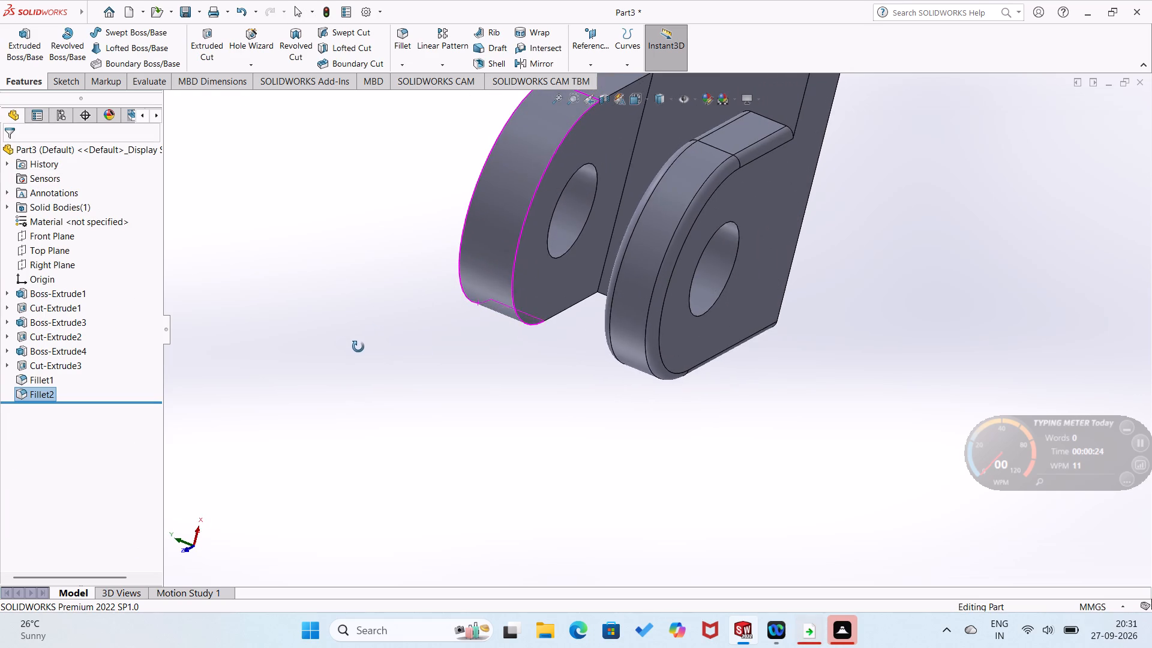
middle_drag(358, 347, 341, 354)
middle_click(347, 343)
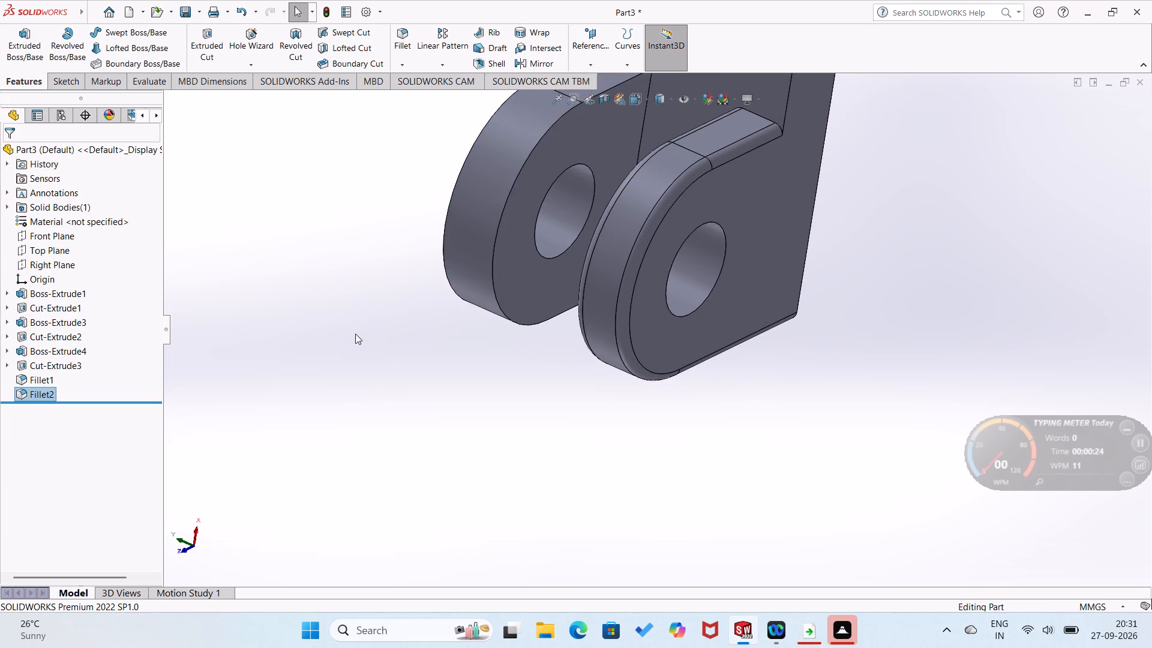
scroll(781, 355, up, 4)
middle_drag(760, 307, 742, 358)
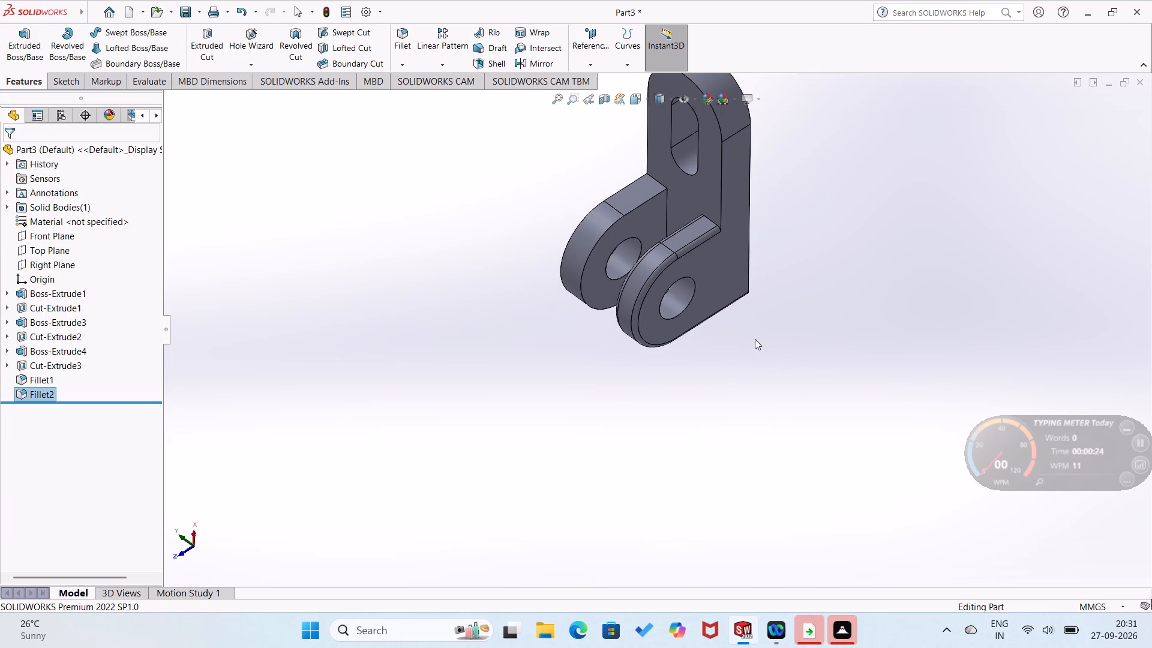
key(ctrl+8)
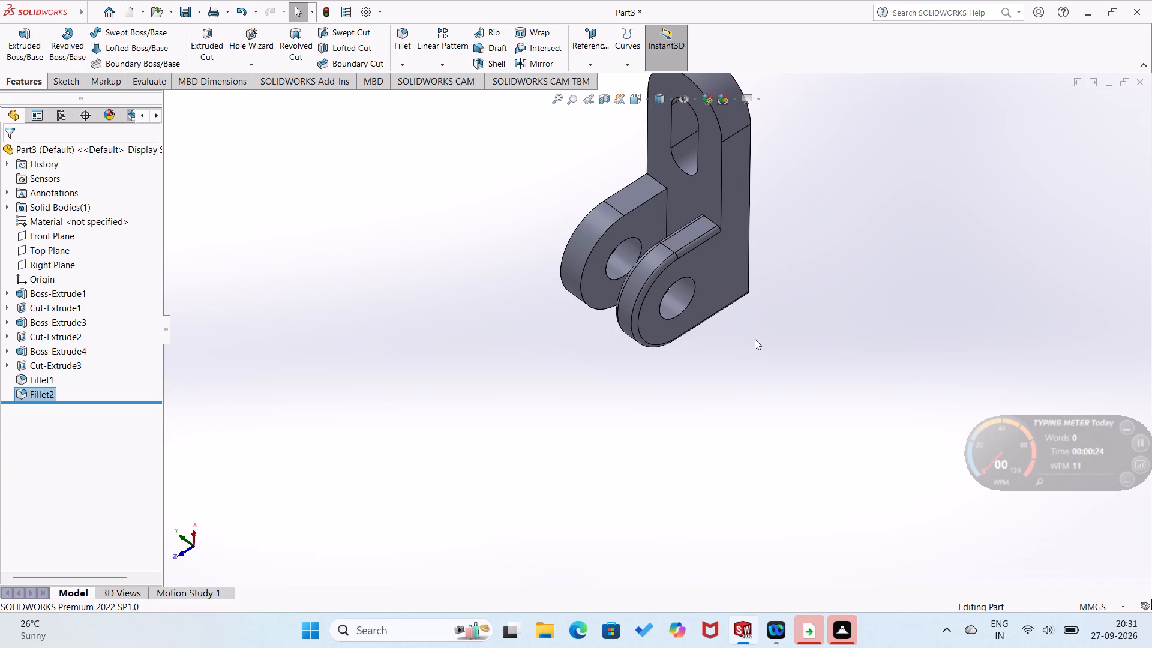
key(ctrl+8)
scroll(770, 323, up, 2)
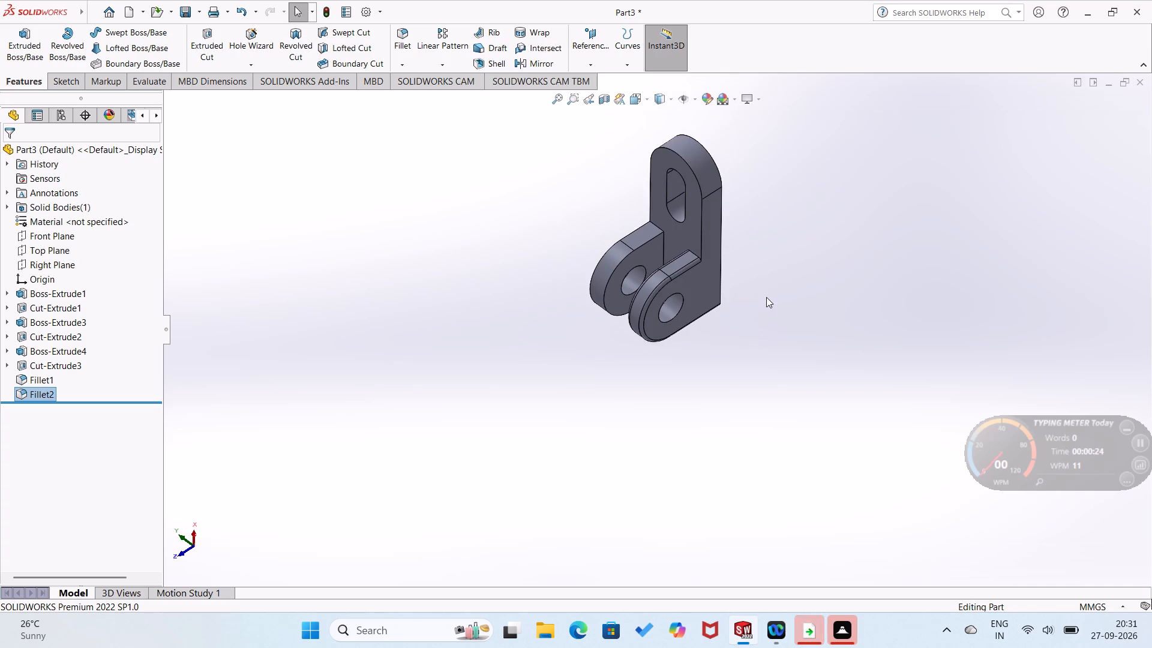
middle_drag(766, 297, 670, 404)
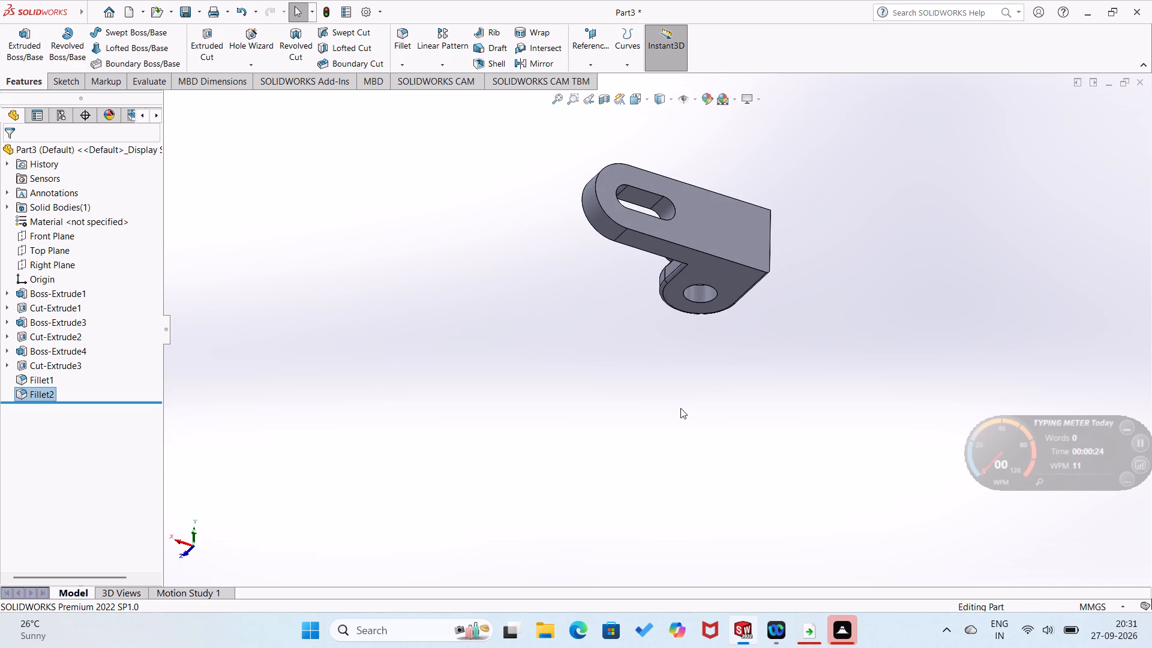
key(ctrl+7)
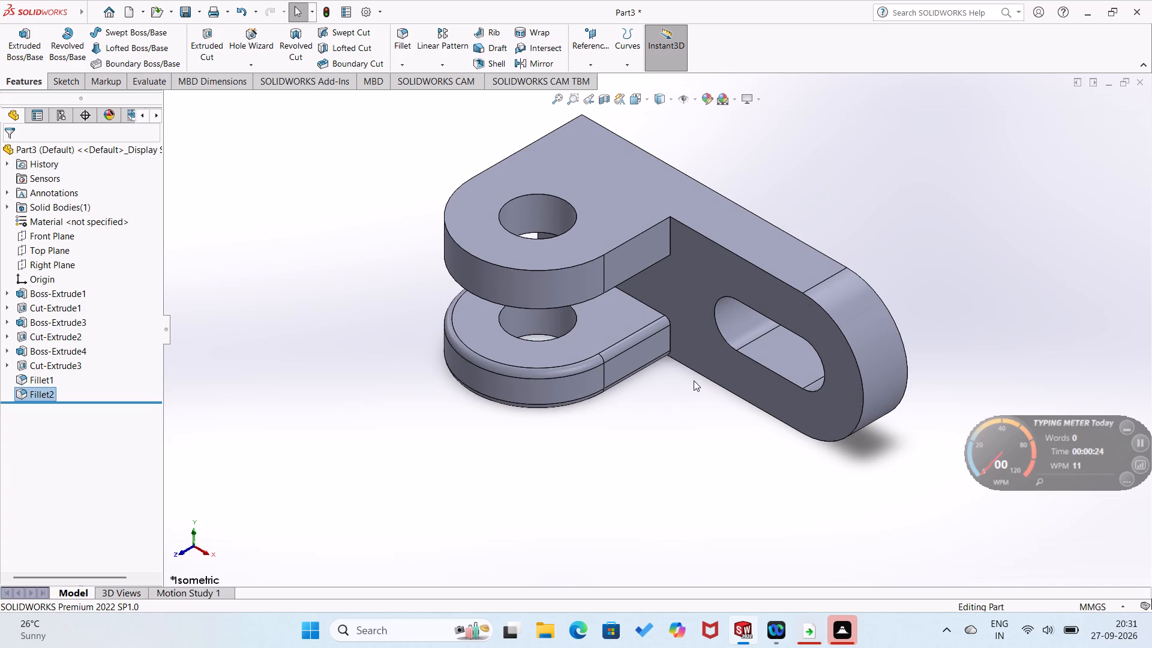
middle_drag(691, 376, 731, 186)
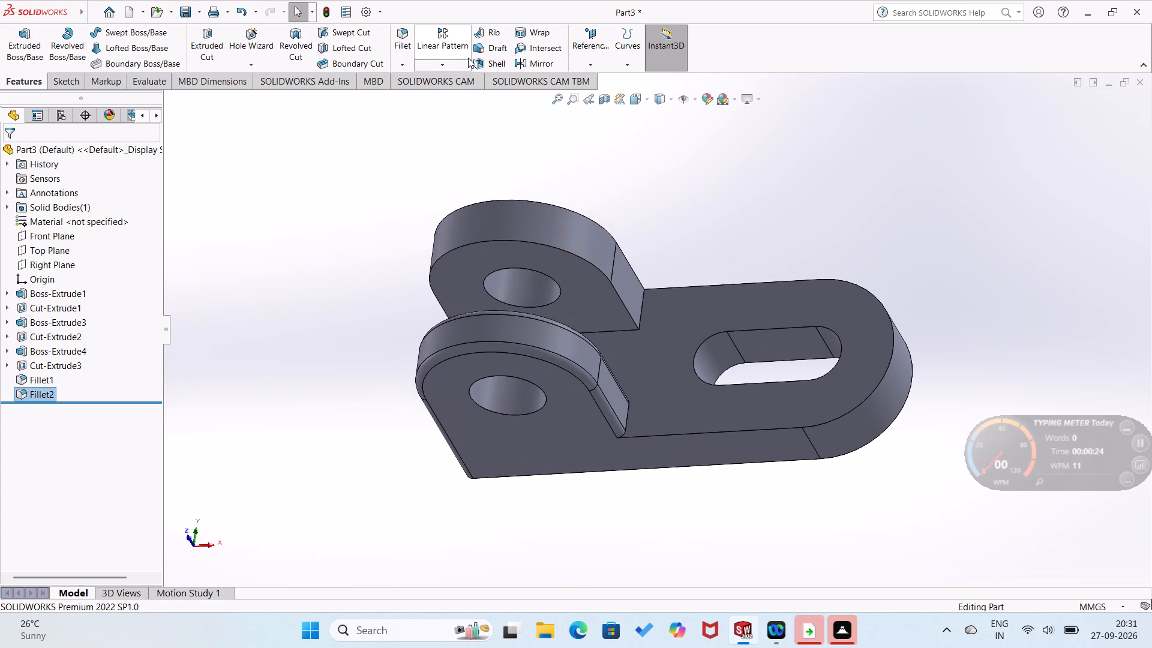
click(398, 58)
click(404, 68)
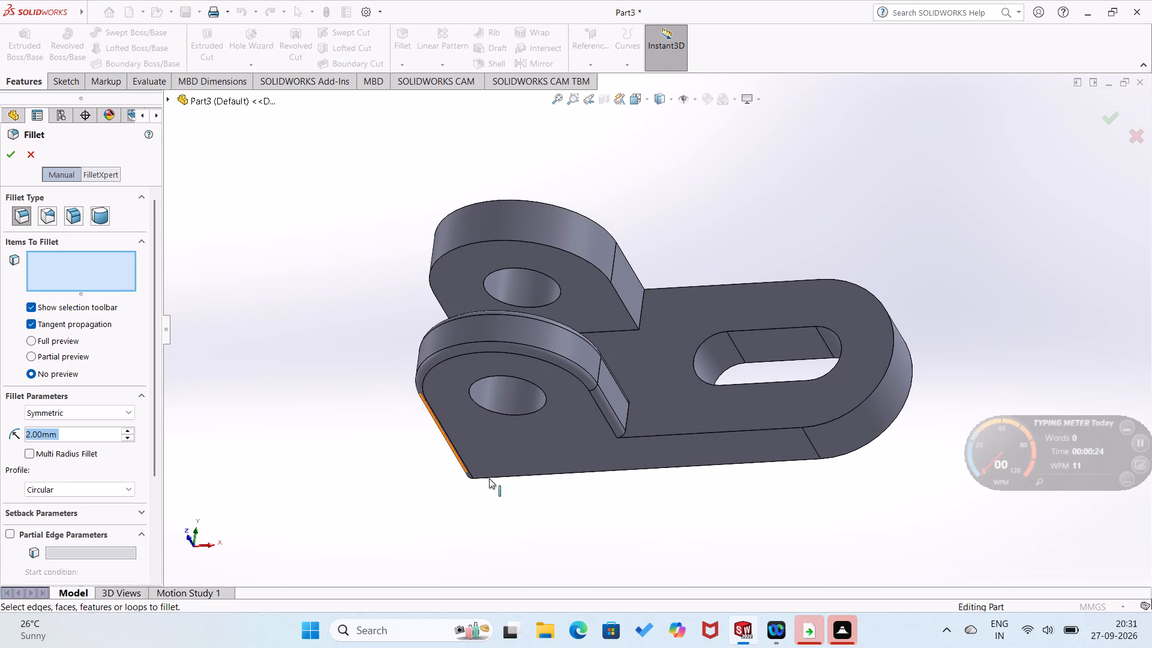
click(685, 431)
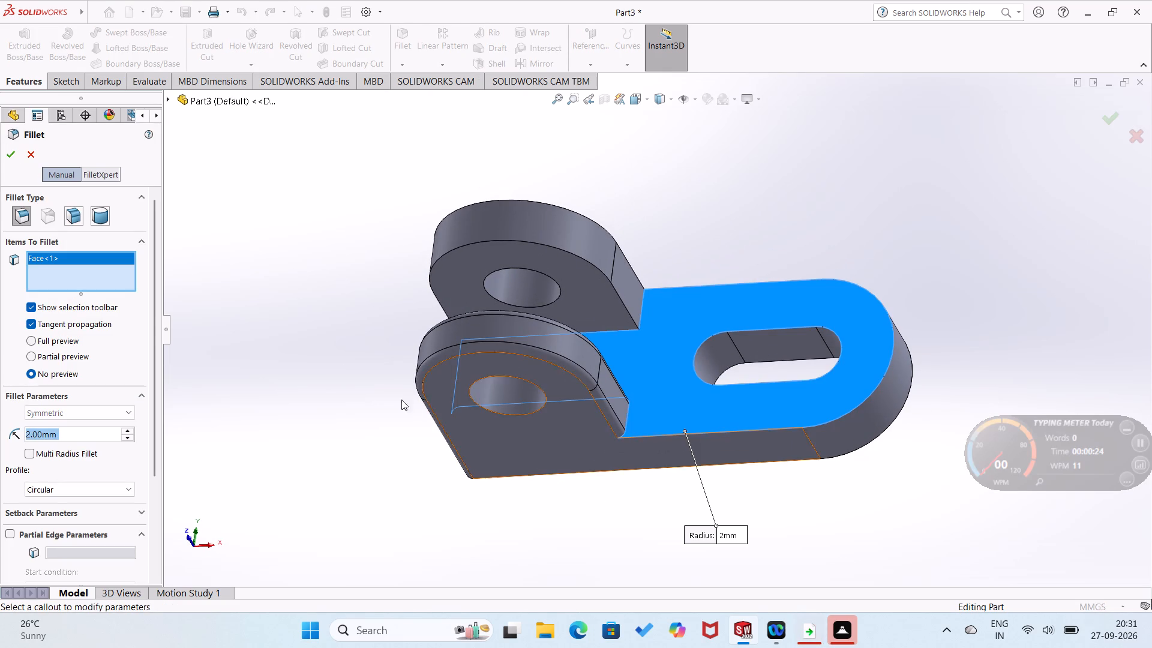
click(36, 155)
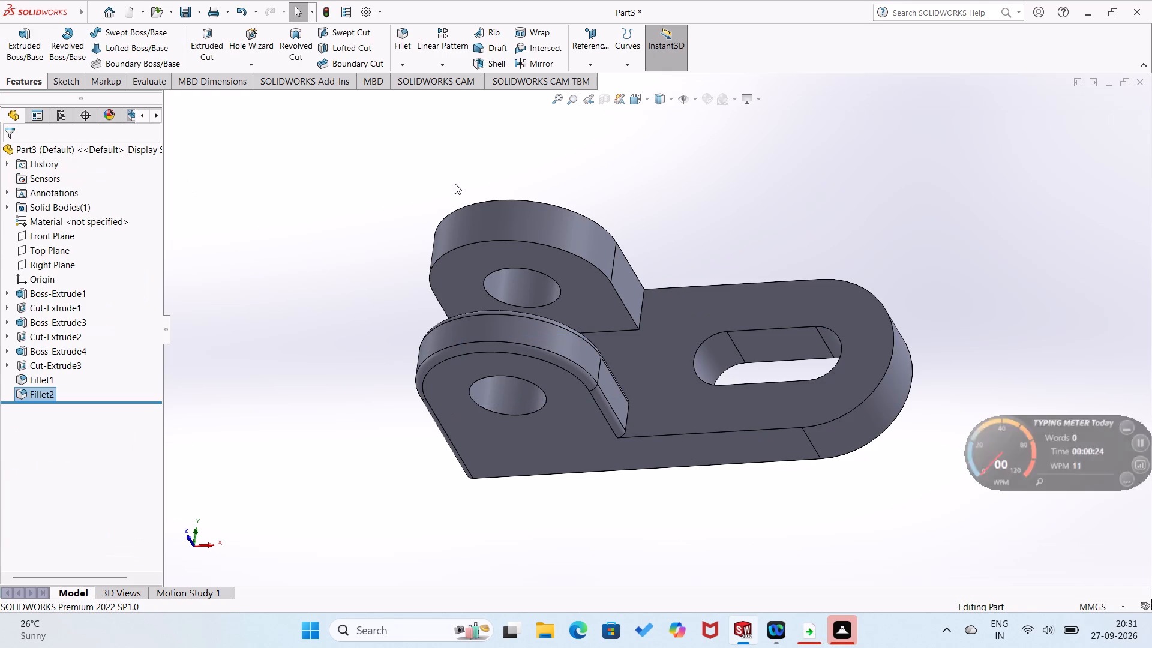
Fillet the slotted plate's upper outer edge, following its tangent edges around the rounded end, at a symmetric 2 mm radius.
click(397, 62)
click(399, 77)
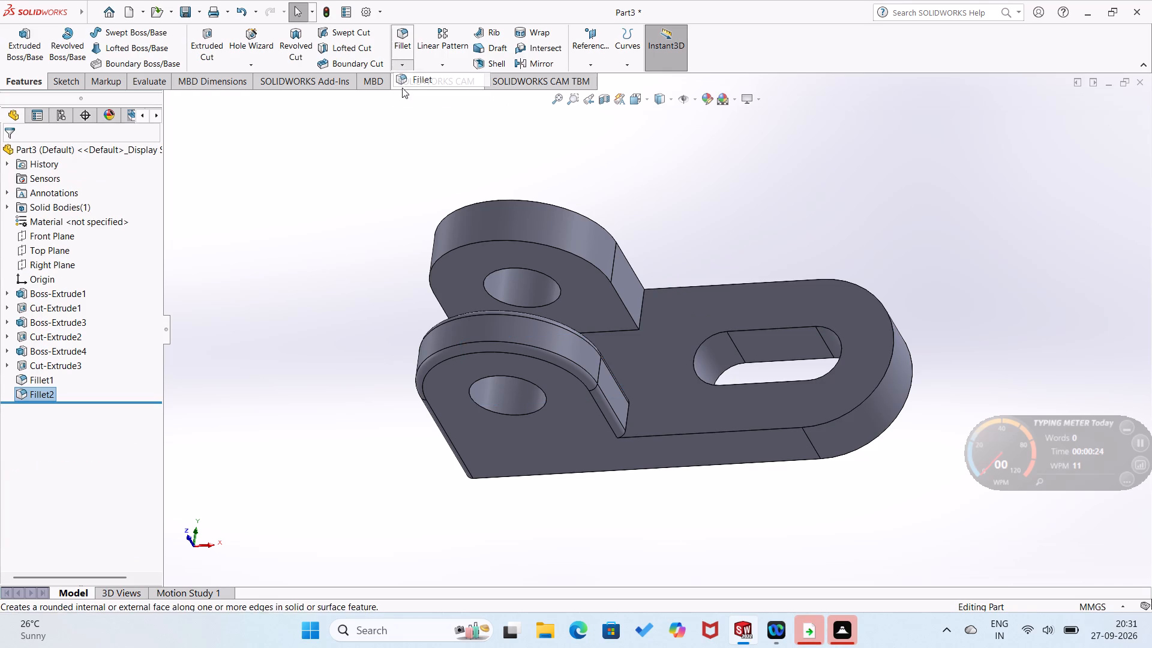
click(648, 436)
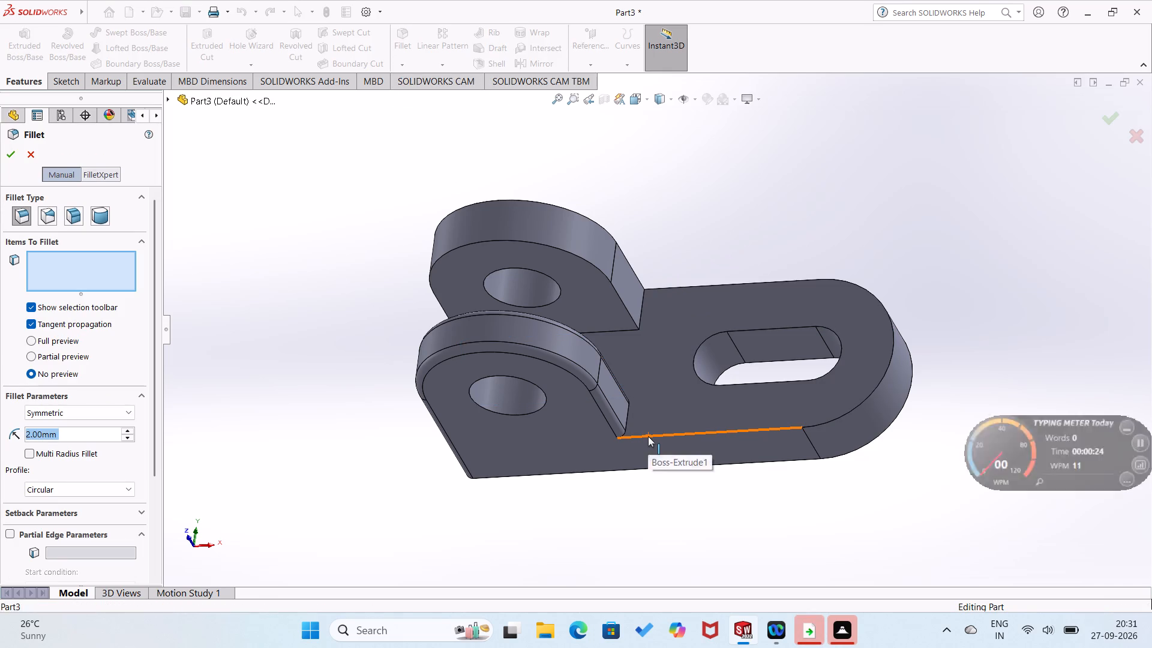
click(11, 151)
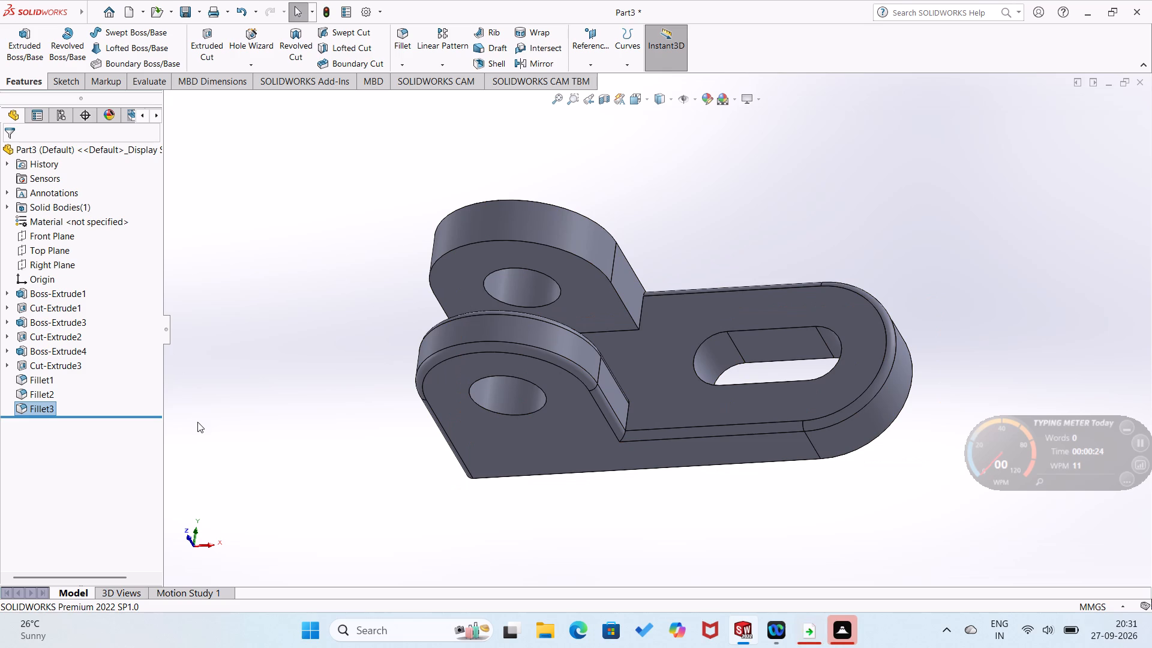
Fillet the plate's bottom outer edge, with its tangent edges around the perimeter, at a symmetric 2 mm radius.
middle_drag(271, 424, 301, 359)
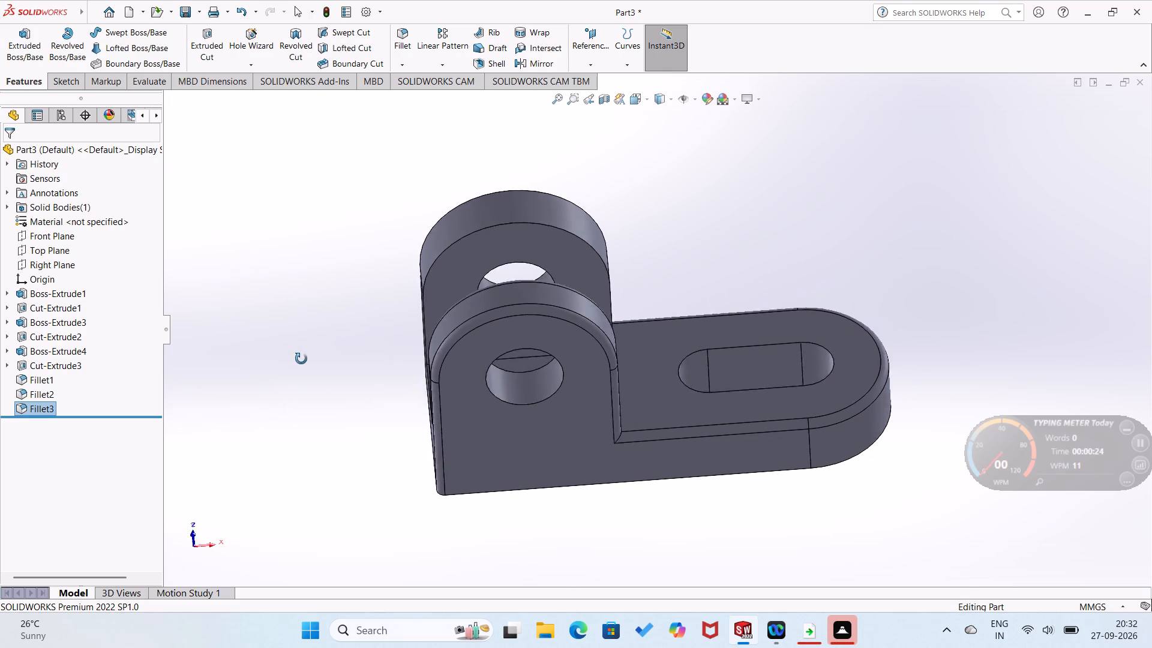
middle_drag(301, 359, 324, 221)
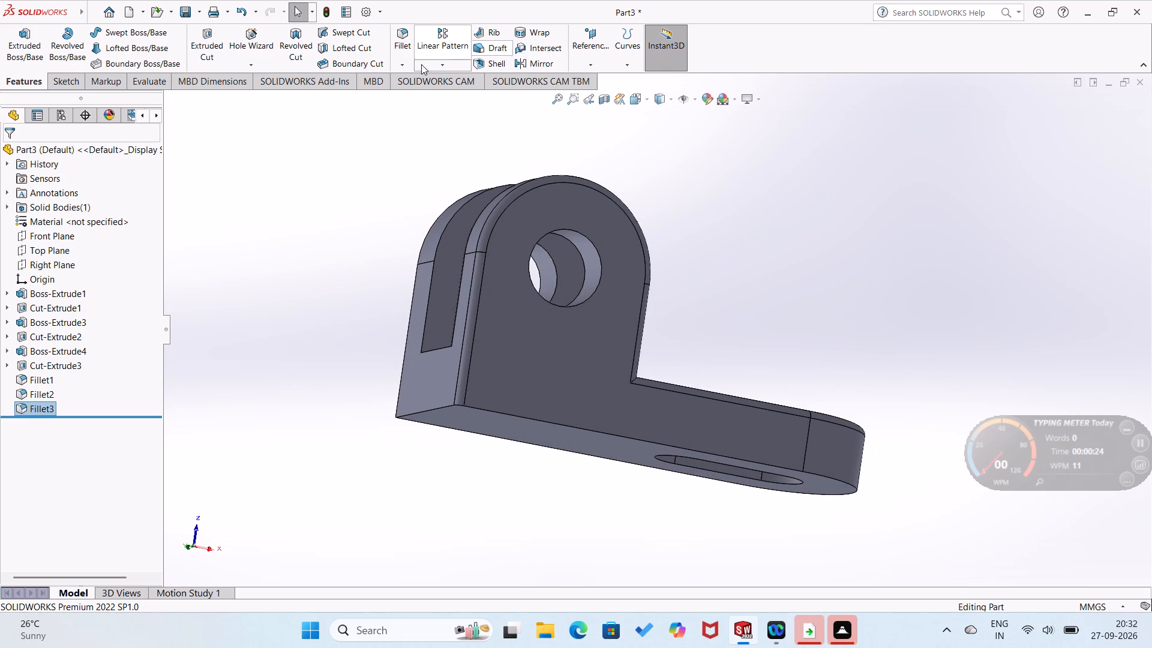
click(410, 68)
click(409, 82)
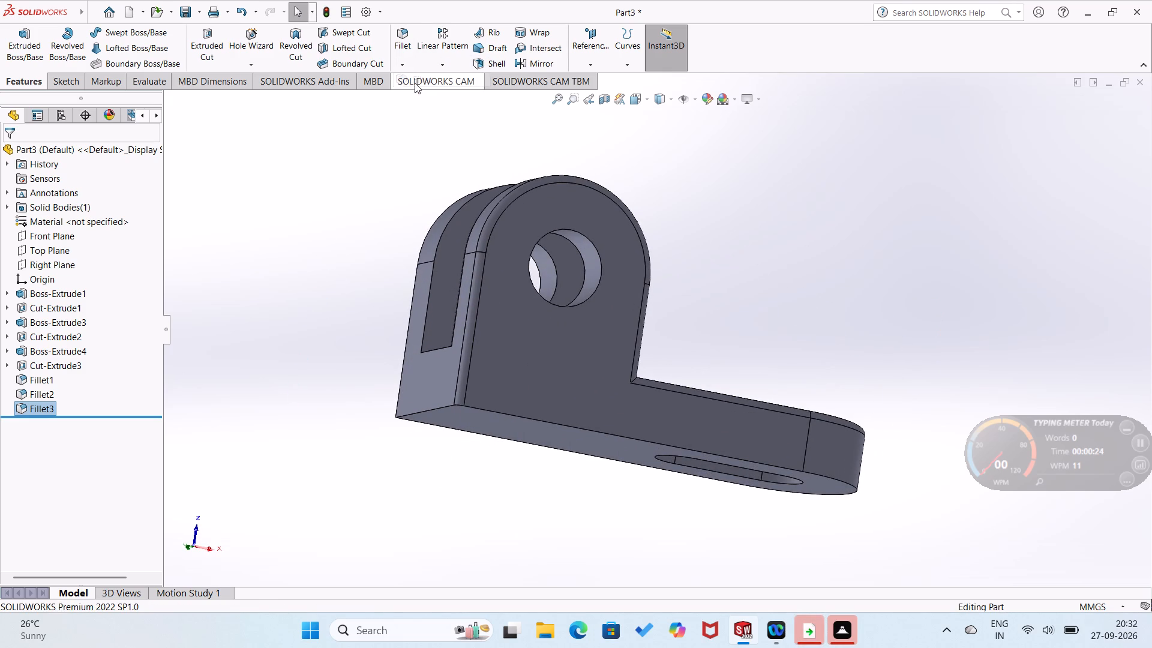
click(593, 431)
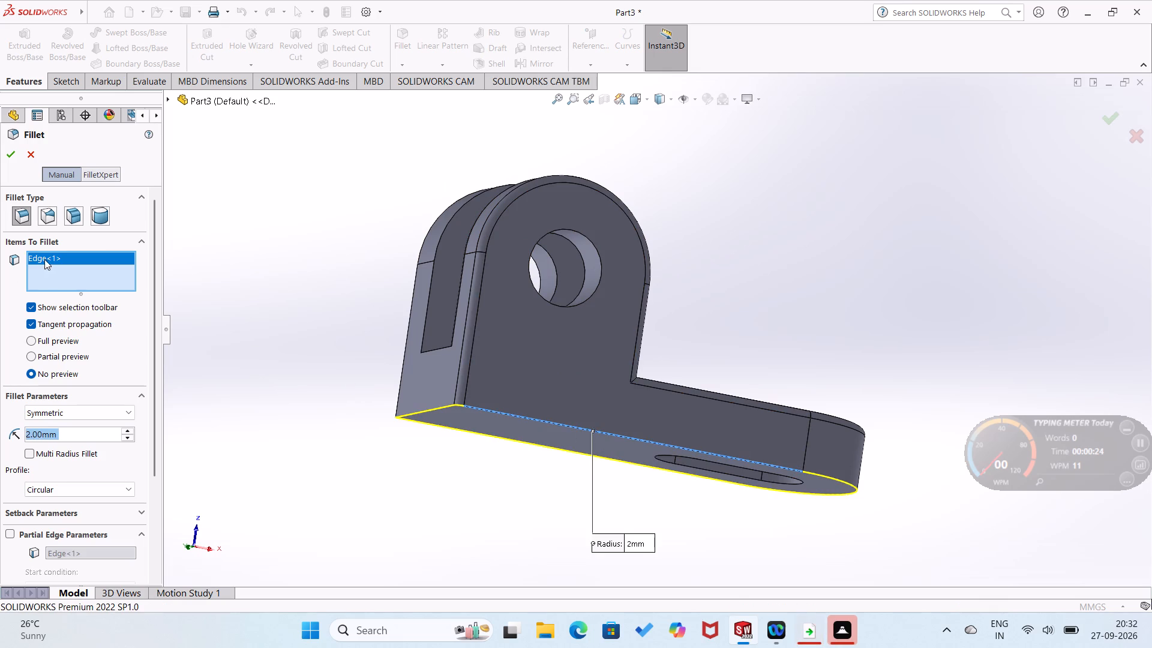
click(13, 152)
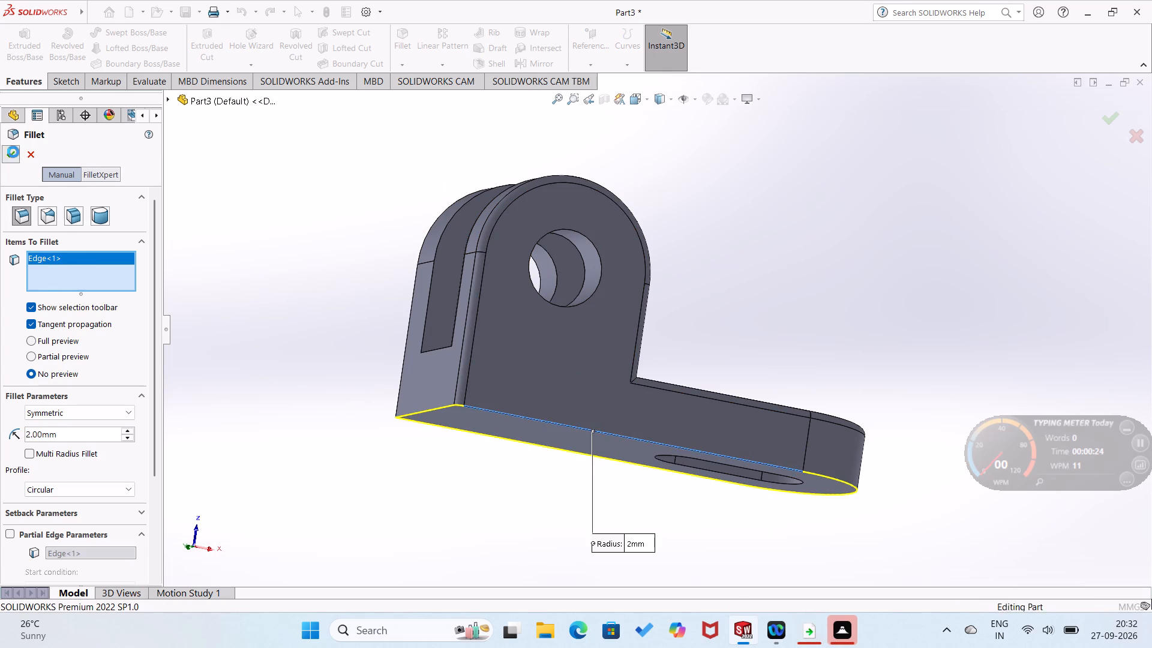
click(186, 315)
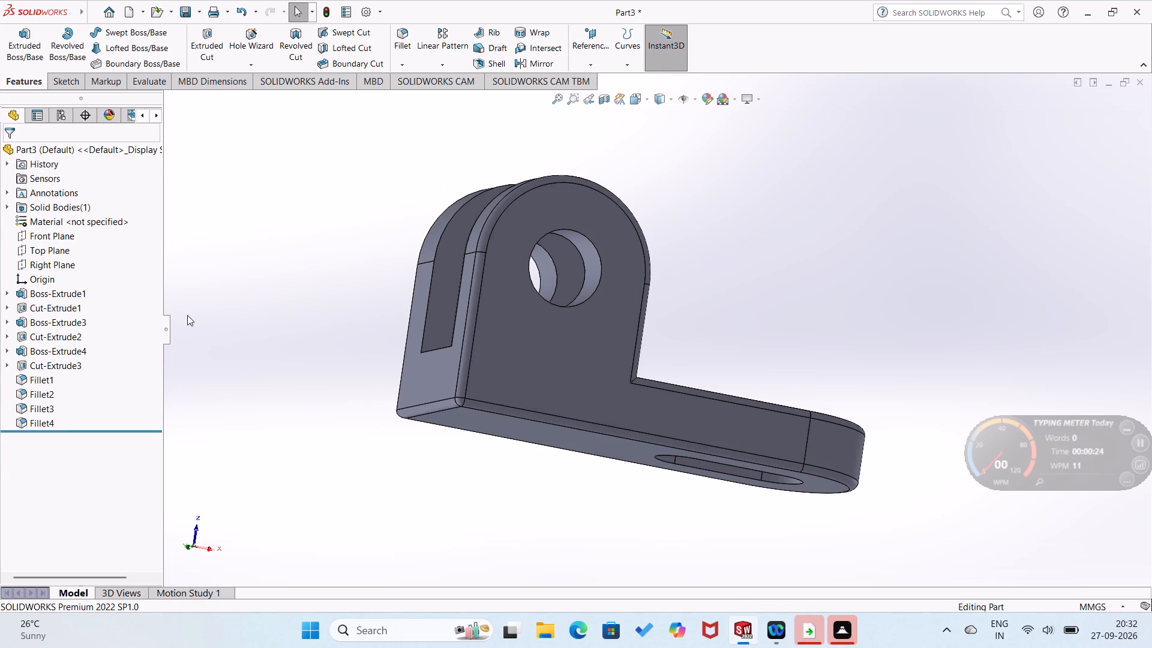
Fillet the upper edge of the plate's slot, all the way around, at a symmetric 2 mm radius.
middle_drag(185, 315, 80, 430)
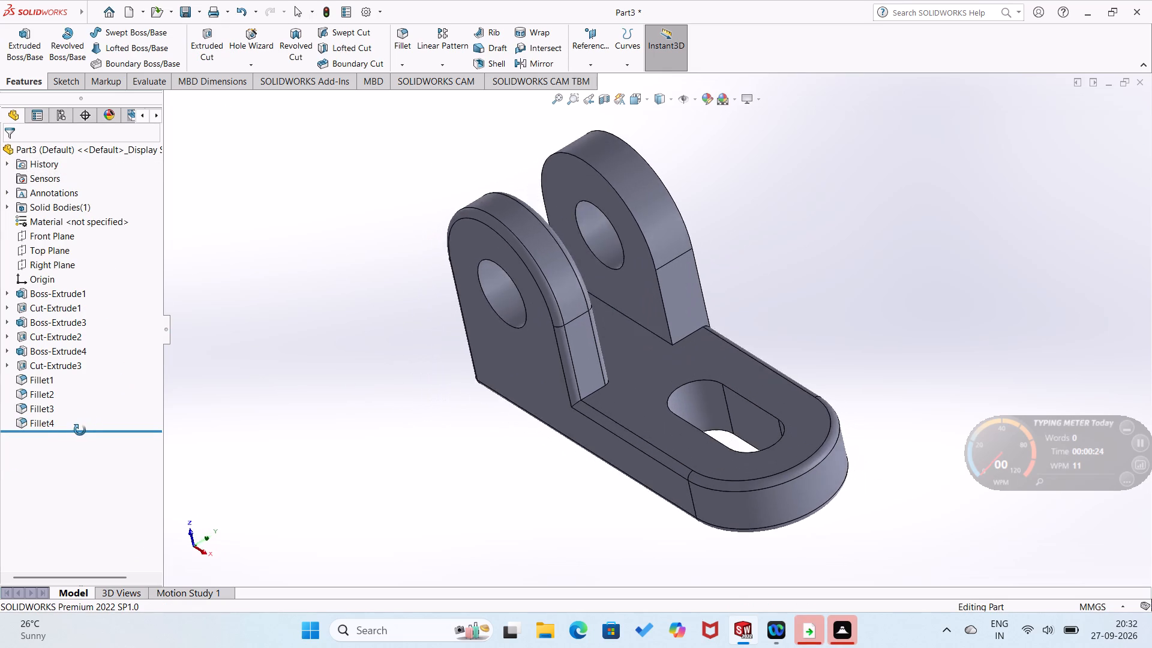
middle_drag(80, 430, 71, 443)
scroll(71, 443, up, 1)
click(409, 68)
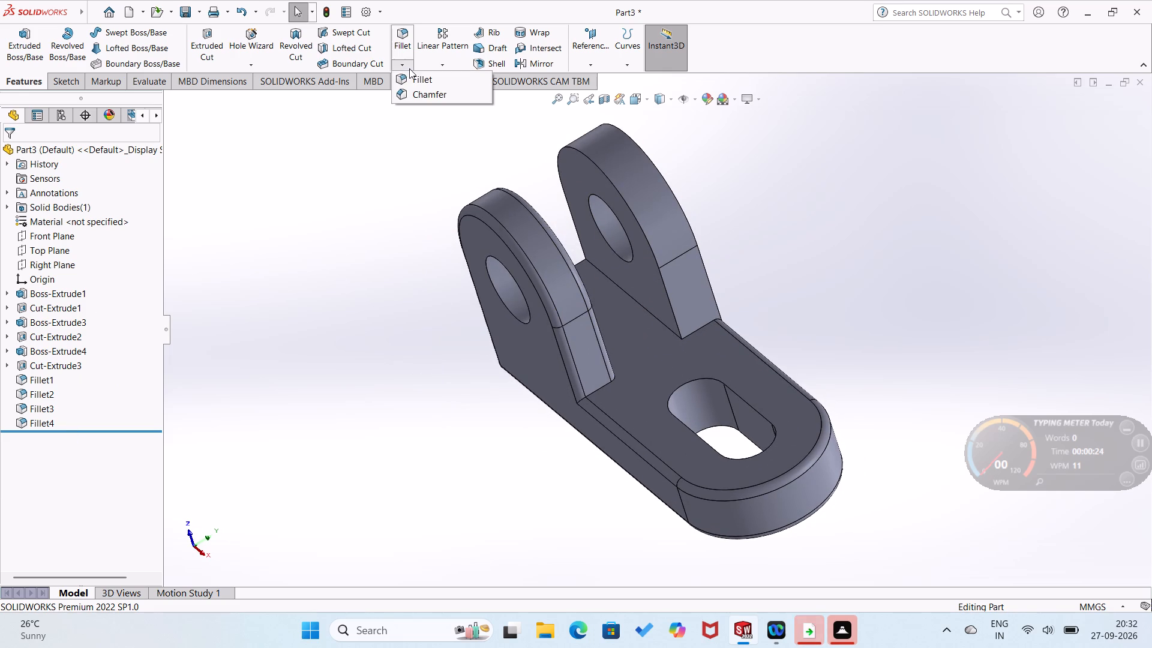
click(409, 76)
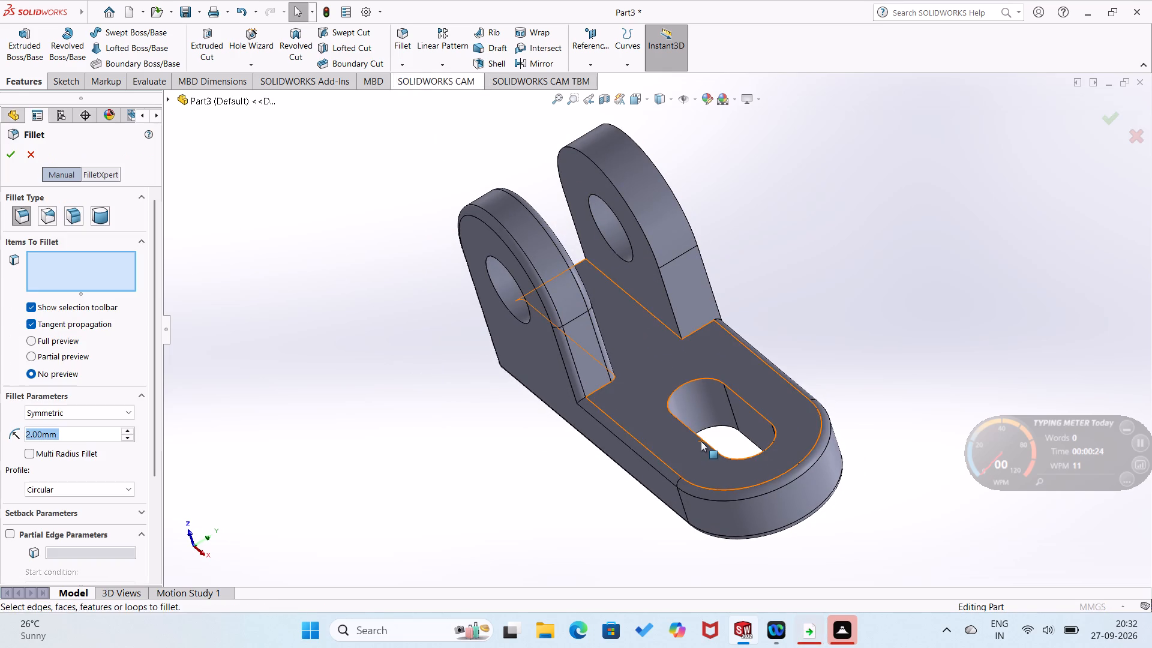
click(702, 439)
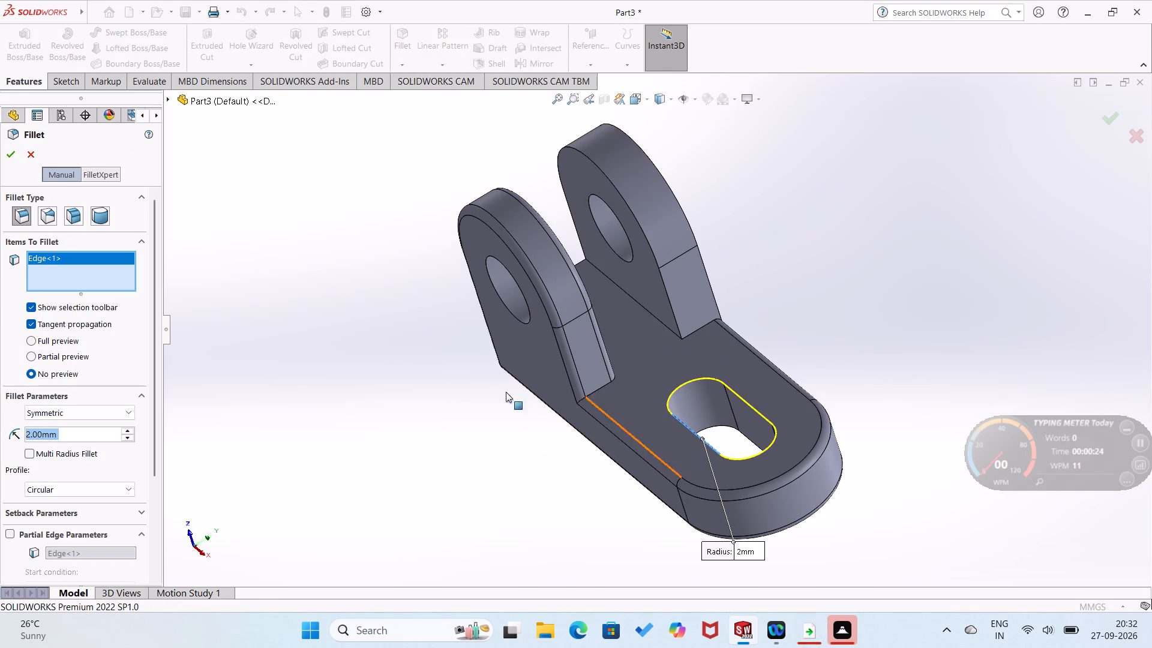
click(5, 153)
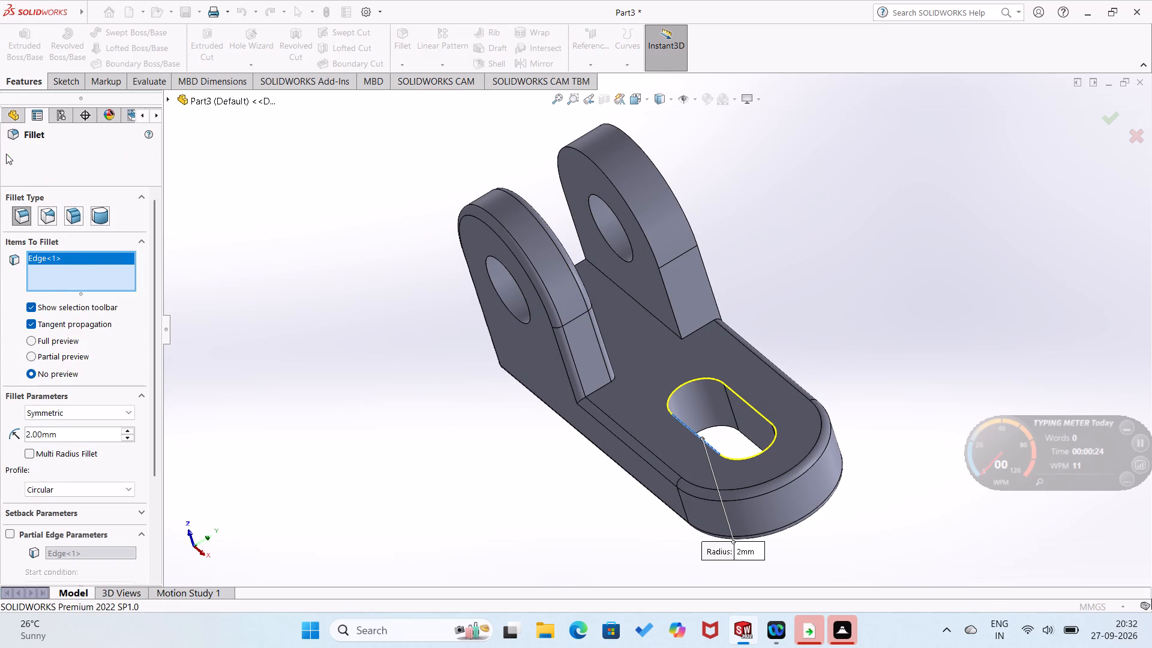
click(170, 330)
Fillet the second upright's inner and outer profile edges, with their tangent edges around the rounded top, at a symmetric 2 mm radius.
middle_drag(185, 332, 190, 354)
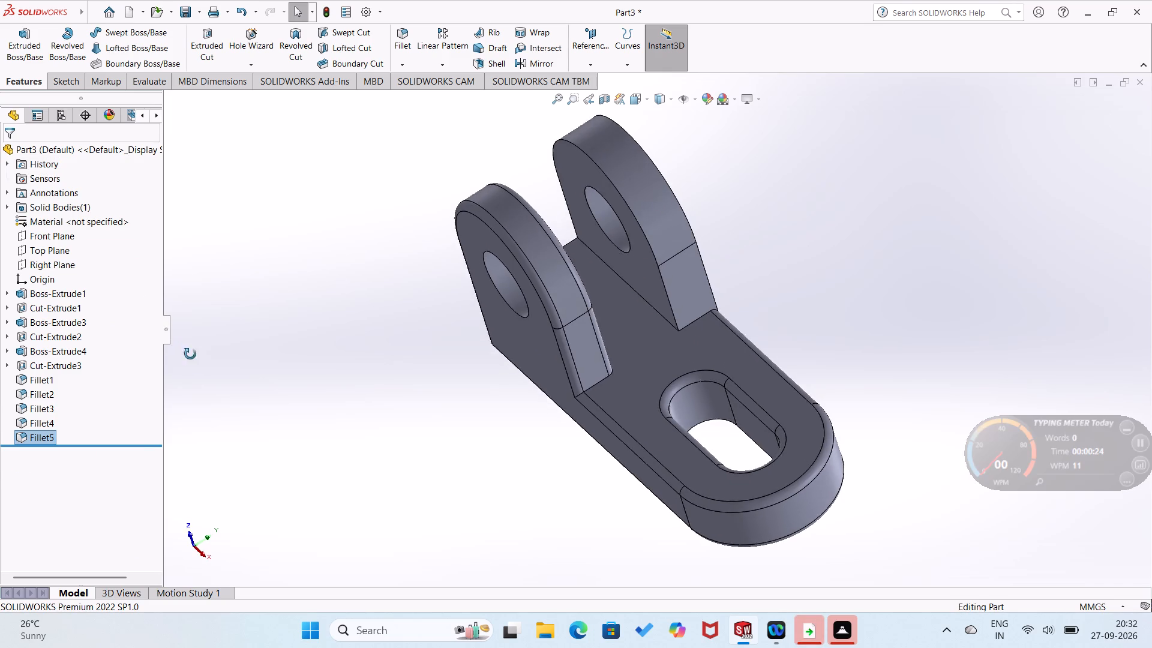
middle_drag(190, 354, 160, 427)
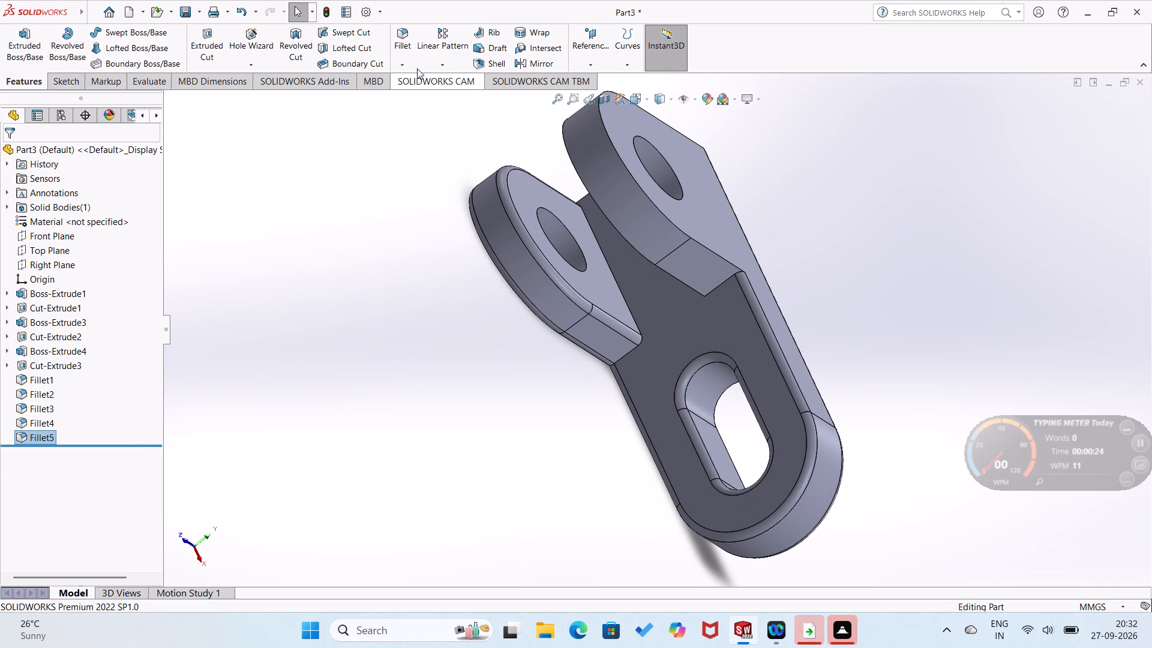
click(398, 63)
click(404, 78)
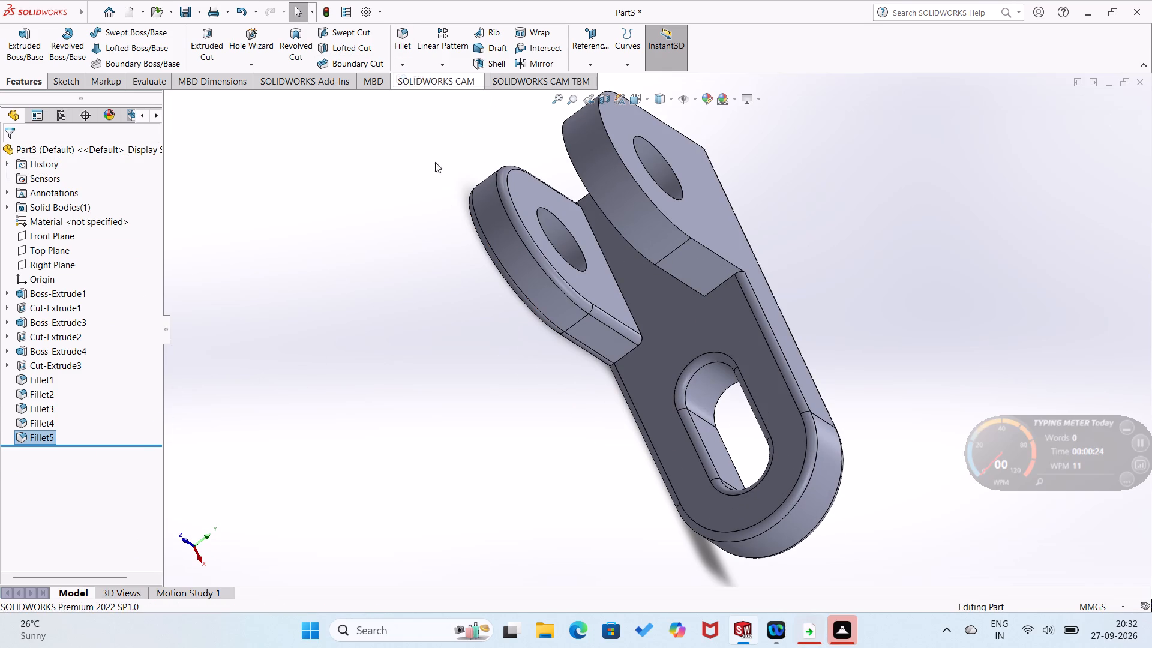
middle_drag(428, 254, 453, 251)
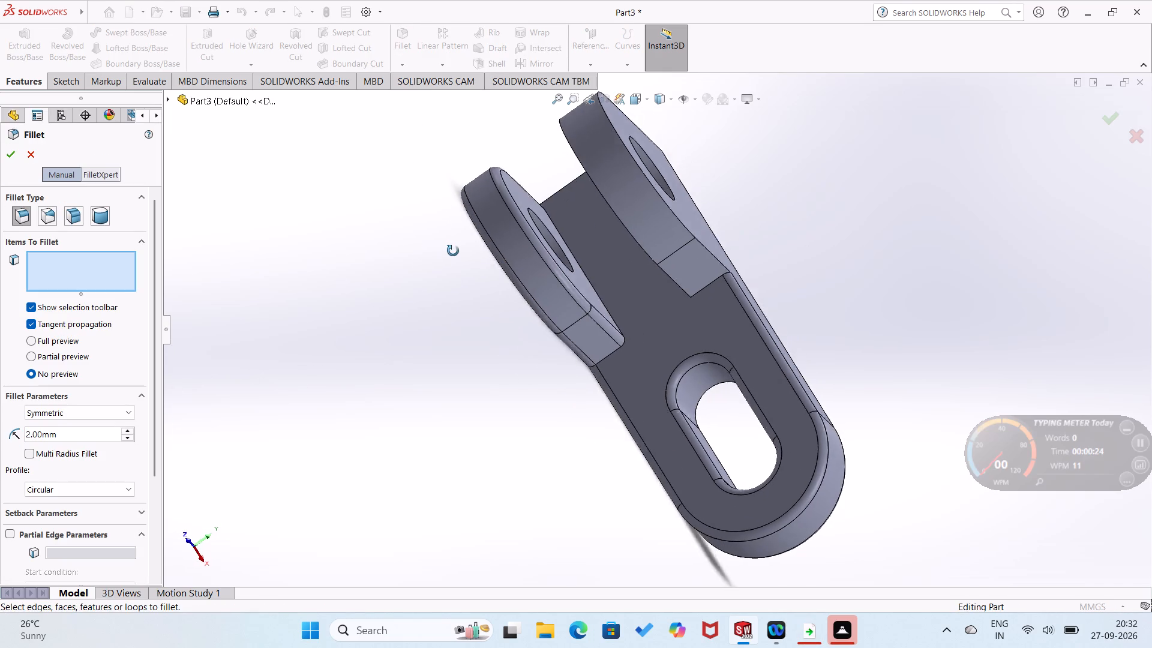
middle_drag(453, 251, 503, 242)
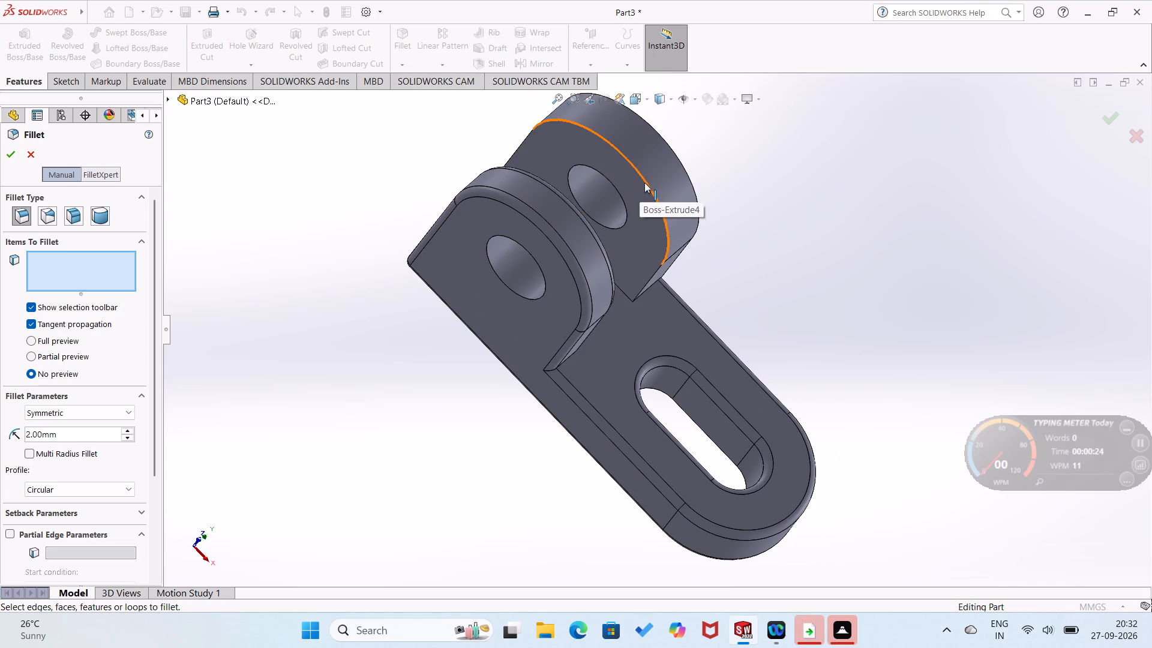
click(644, 182)
middle_drag(679, 185, 620, 282)
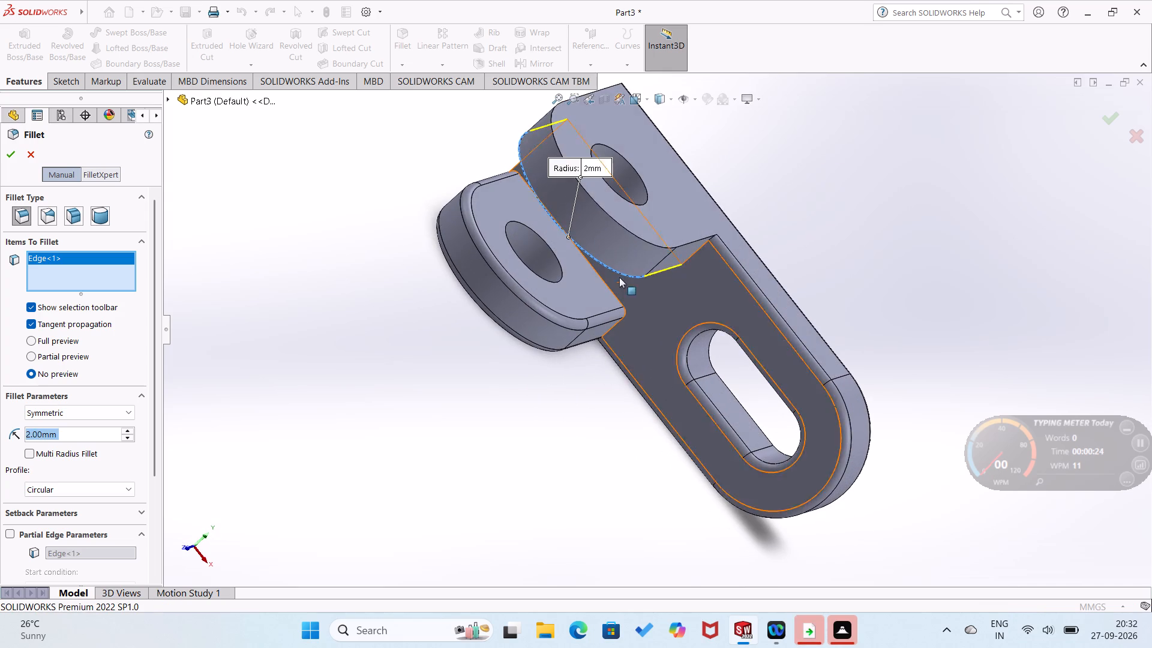
click(648, 243)
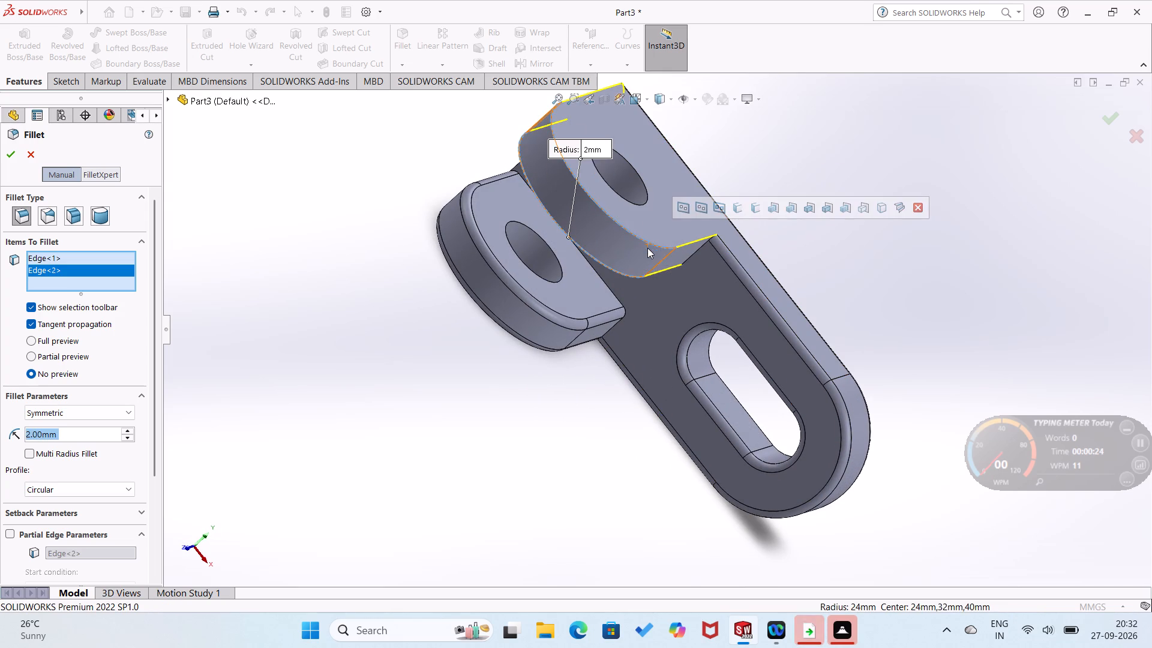
click(10, 153)
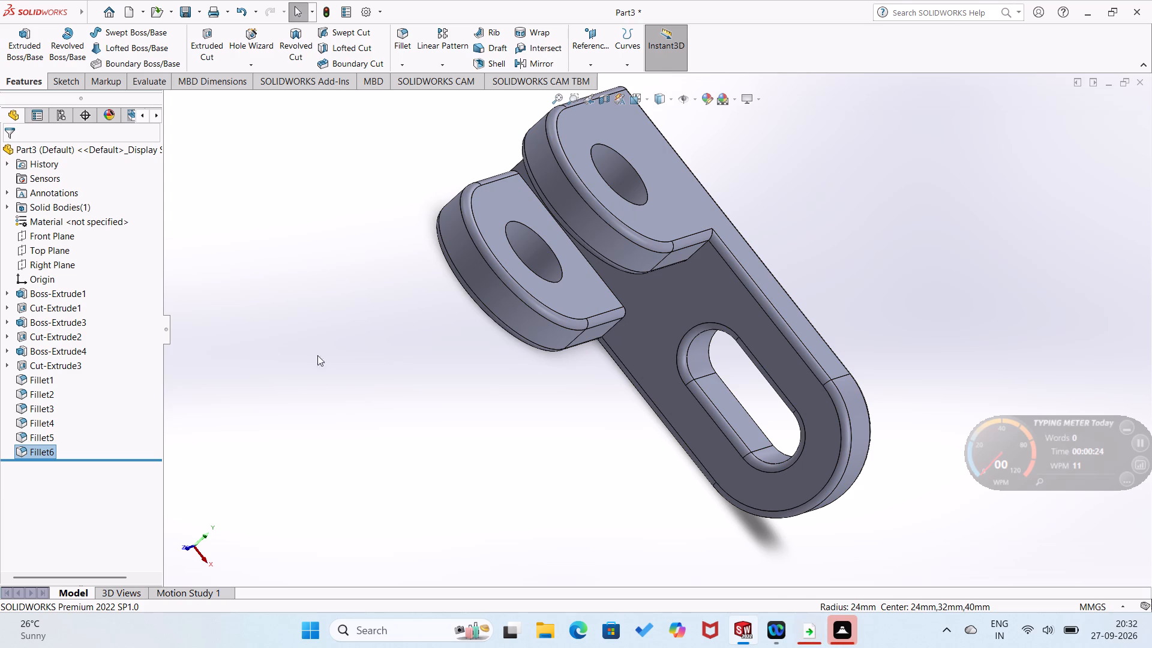
Fillet the two edges where the uprights' inner faces meet the top of the plate at a symmetric 2 mm radius.
middle_drag(418, 359, 444, 329)
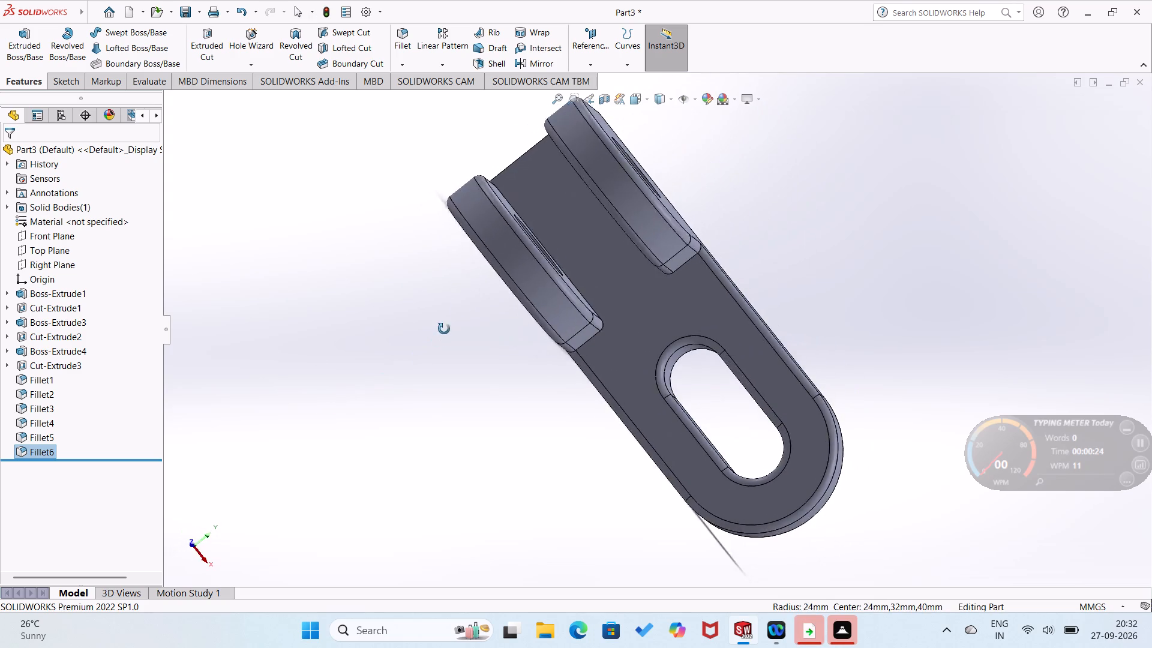
middle_drag(444, 329, 466, 287)
click(404, 59)
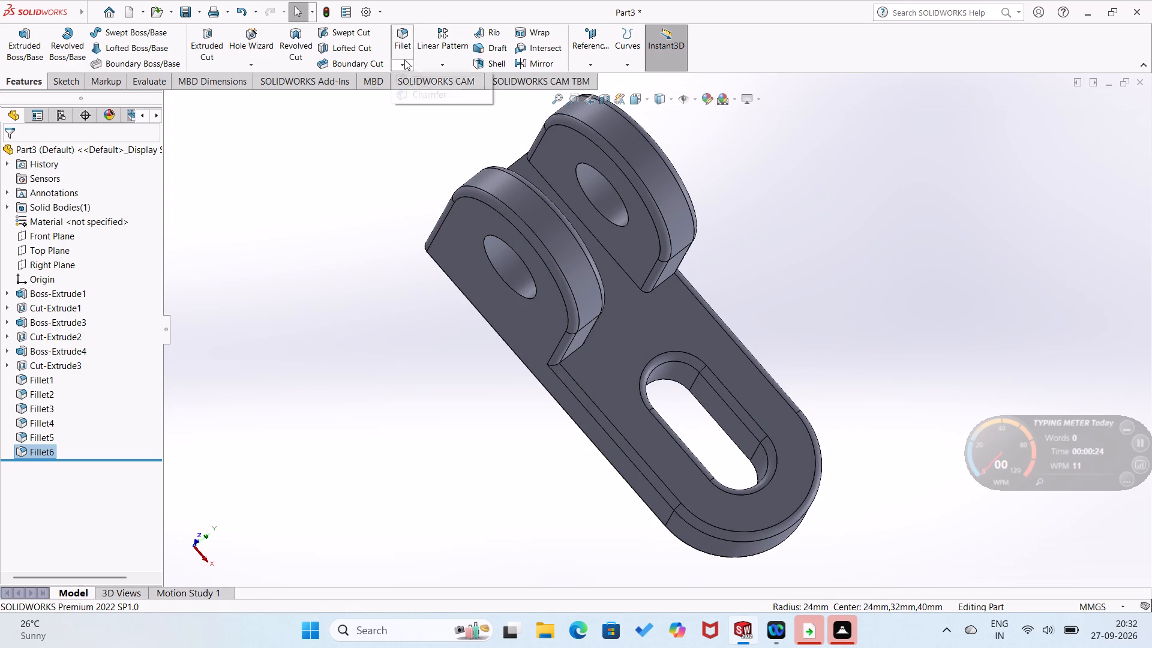
click(406, 76)
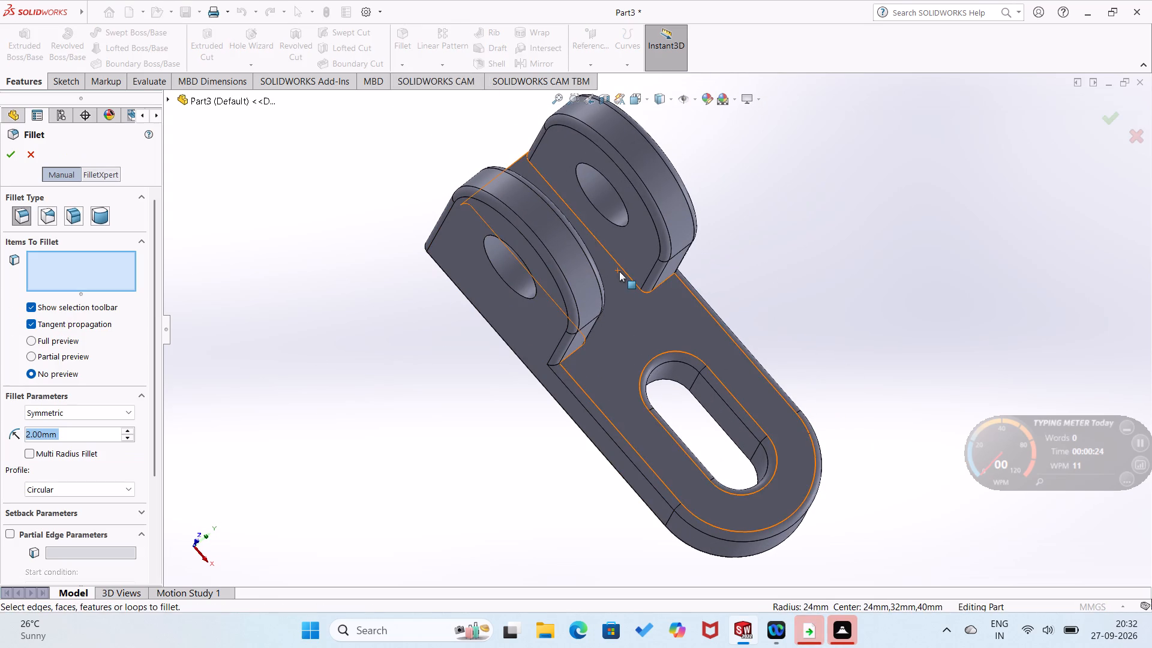
click(627, 271)
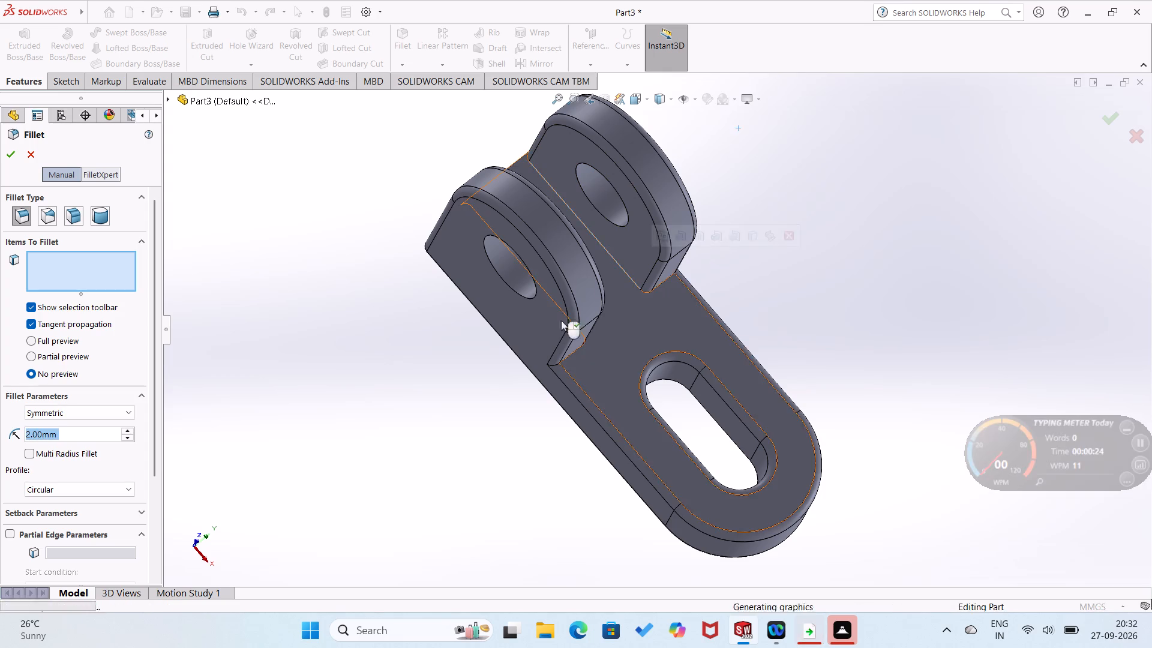
middle_drag(499, 359, 405, 424)
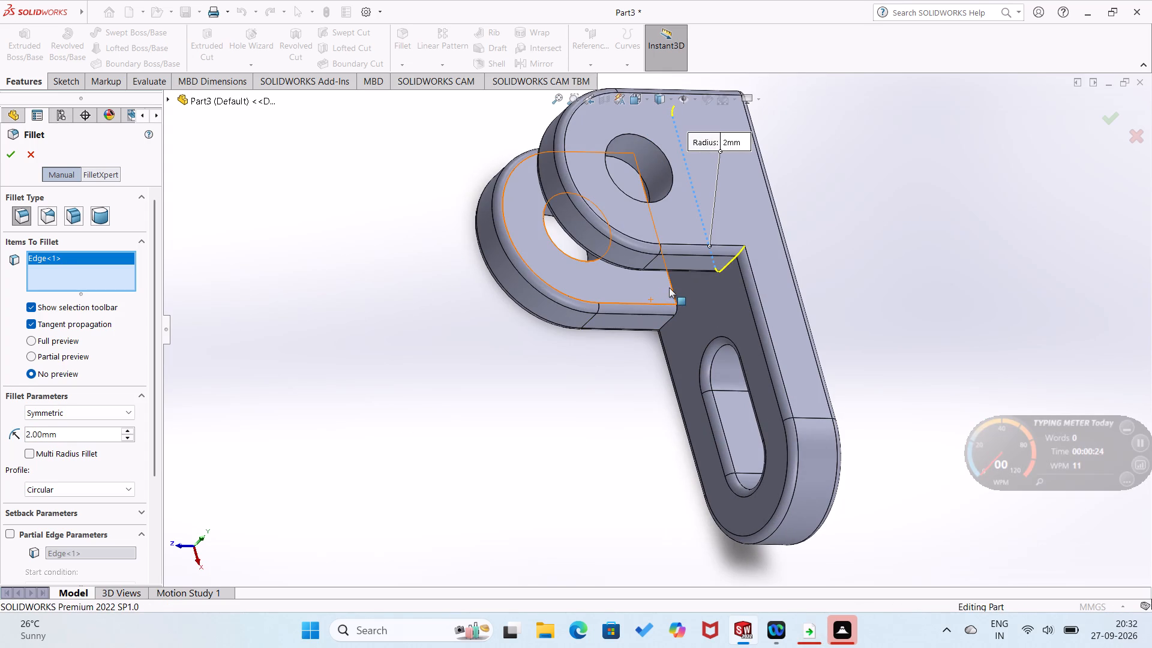
click(672, 289)
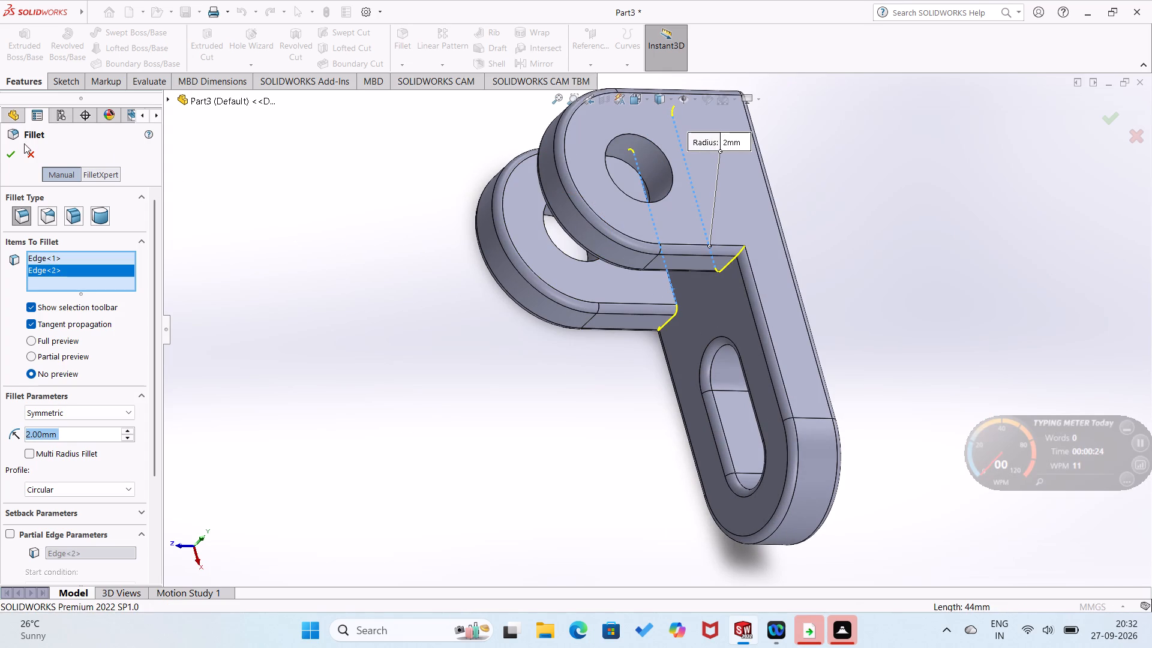
click(15, 155)
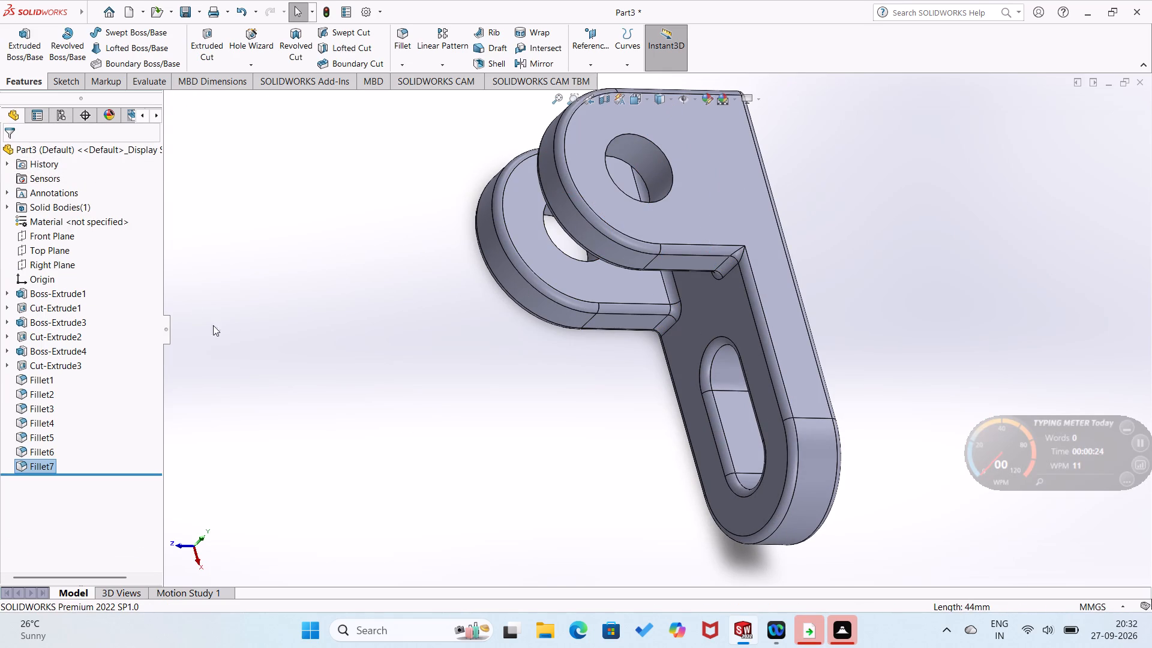
Fillet the plate's upper end edge between the two uprights, with its tangent corner edges, at a symmetric 2 mm radius.
scroll(291, 367, up, 1)
middle_click(291, 367)
middle_drag(304, 364, 413, 334)
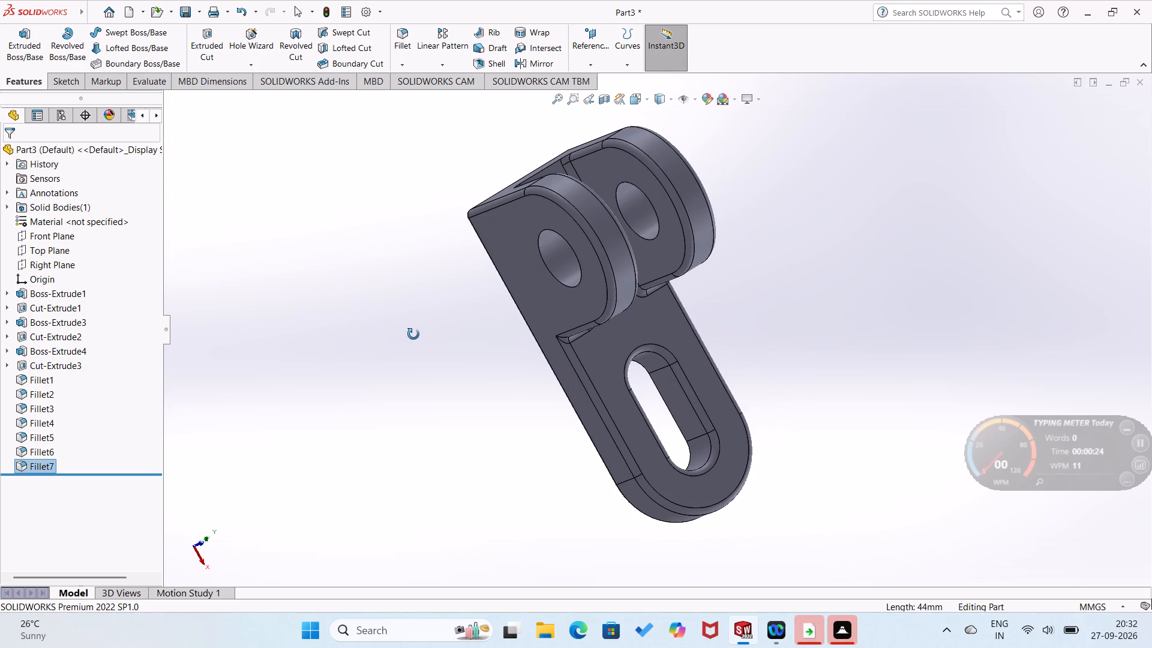
middle_drag(413, 334, 428, 491)
scroll(428, 482, up, 1)
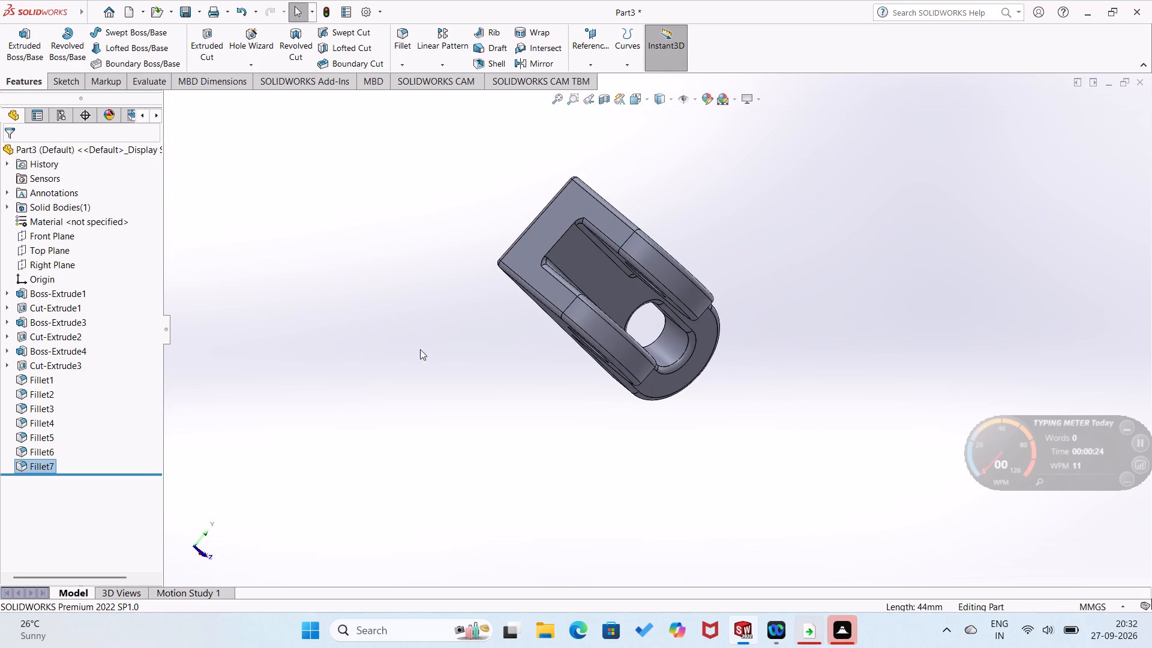
click(401, 62)
click(402, 79)
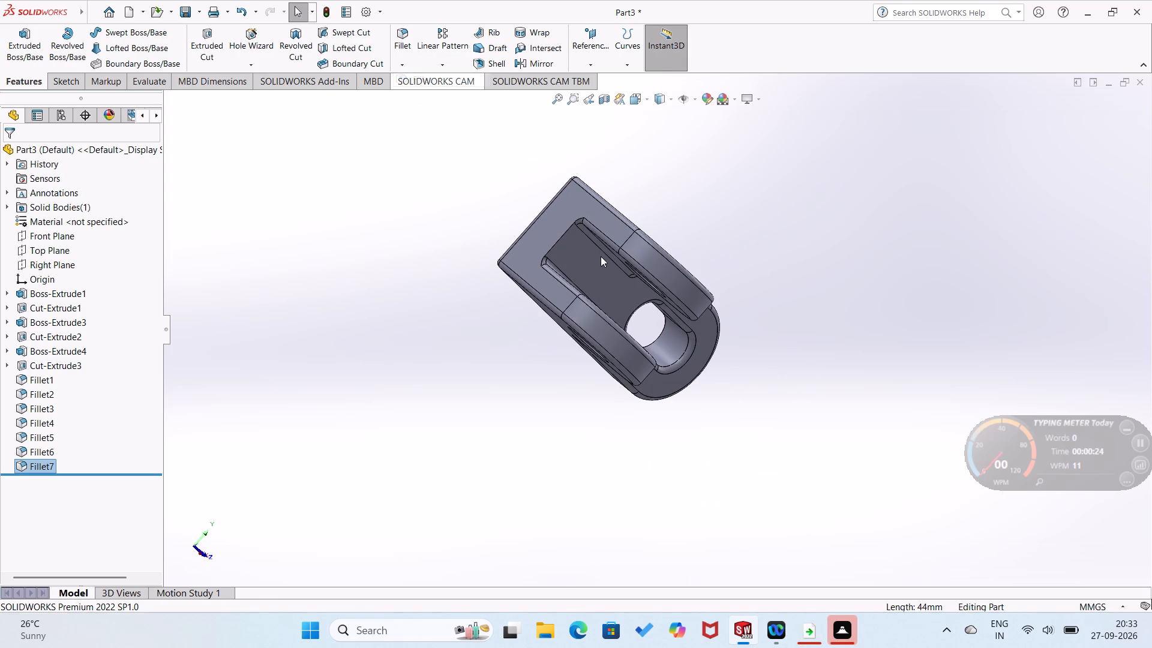
middle_click(593, 249)
scroll(593, 248, up, 1)
scroll(587, 243, down, 5)
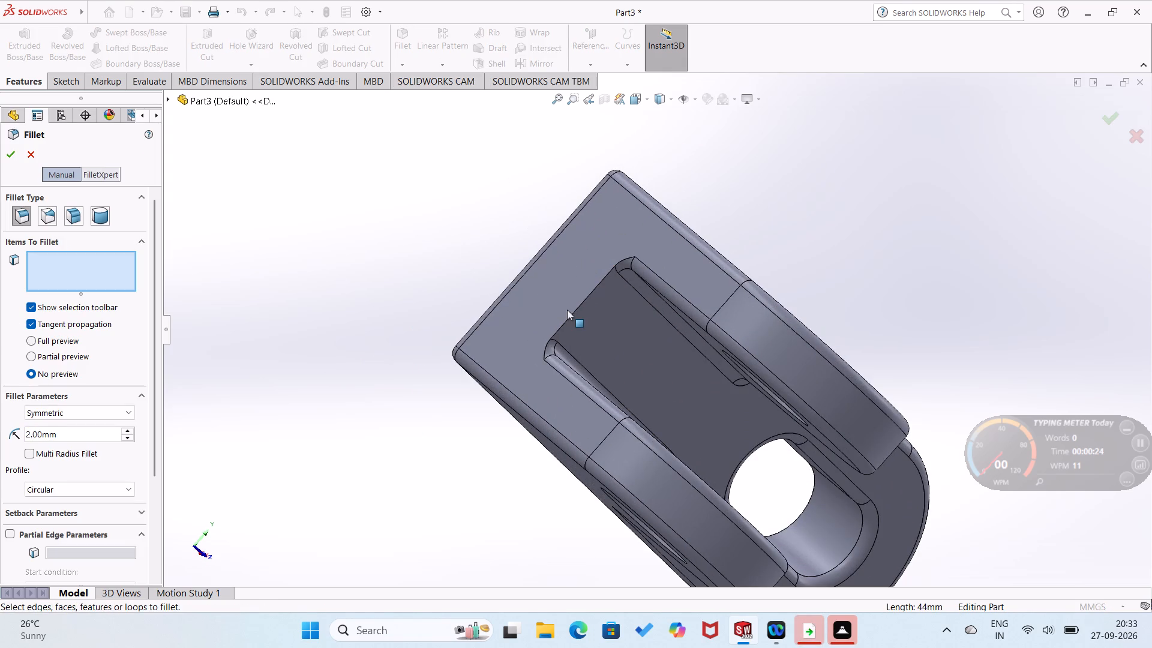
middle_drag(559, 307, 540, 272)
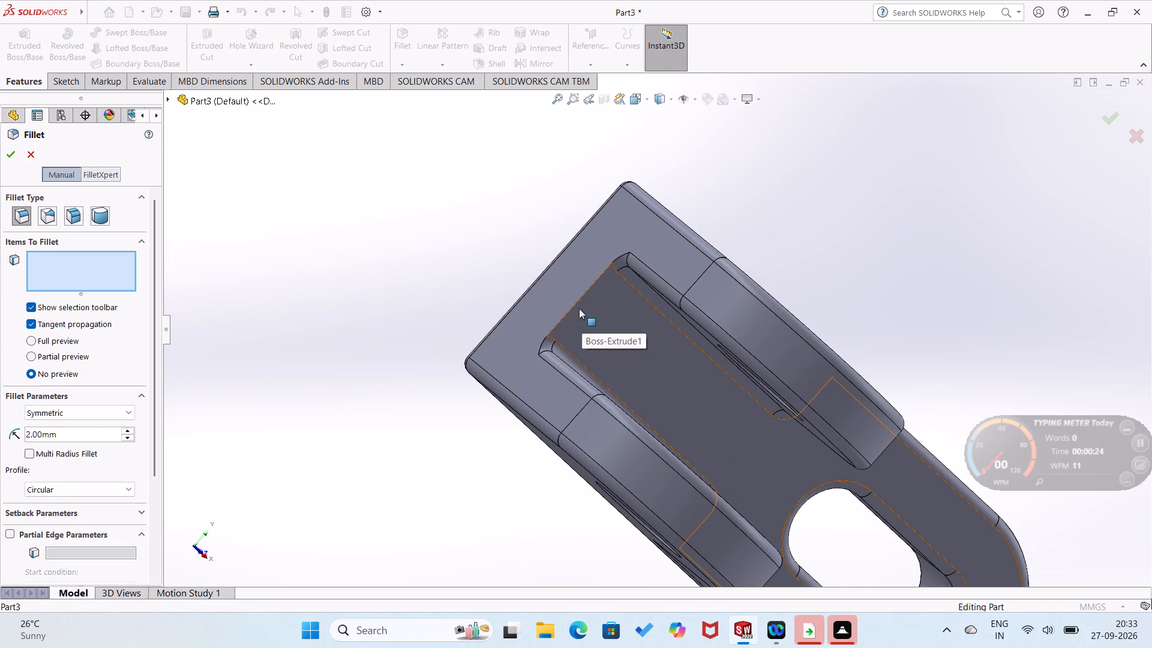
click(574, 305)
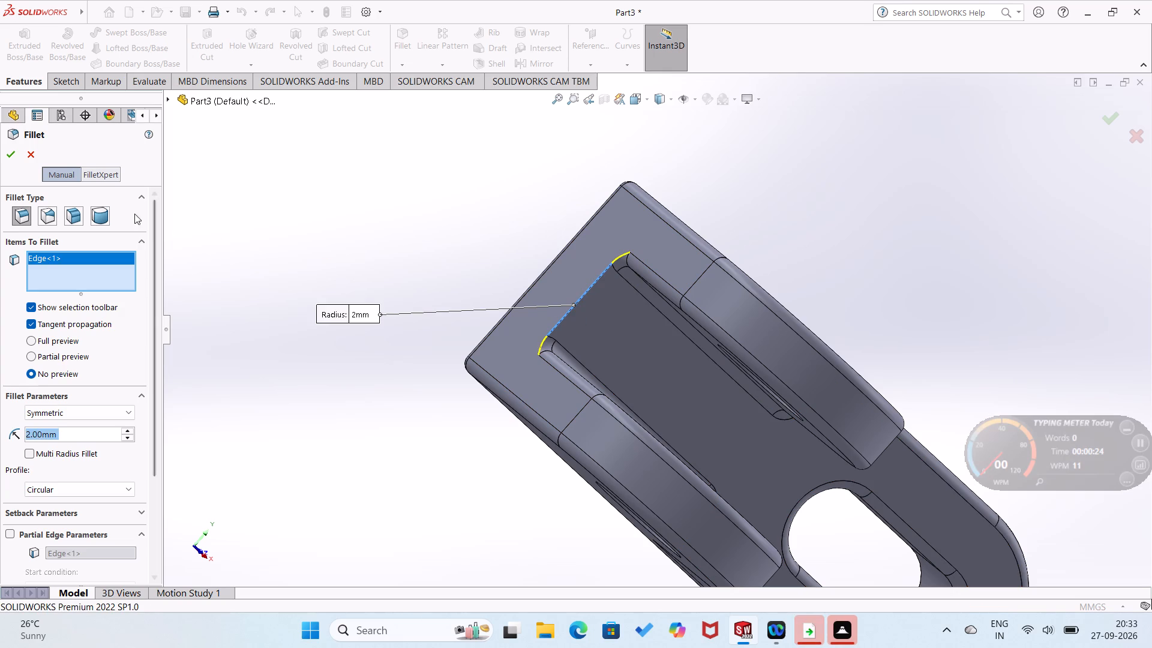
click(15, 155)
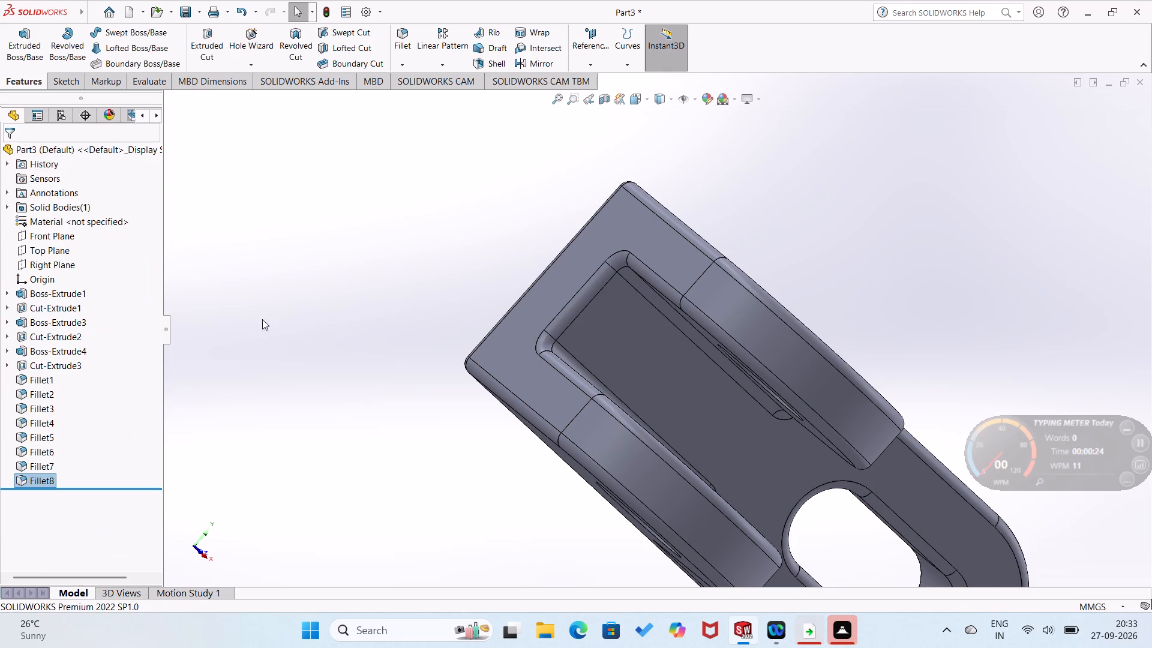
Fillet the outer rim of the first upright's hole at a symmetric 2 mm radius.
middle_drag(461, 358, 436, 161)
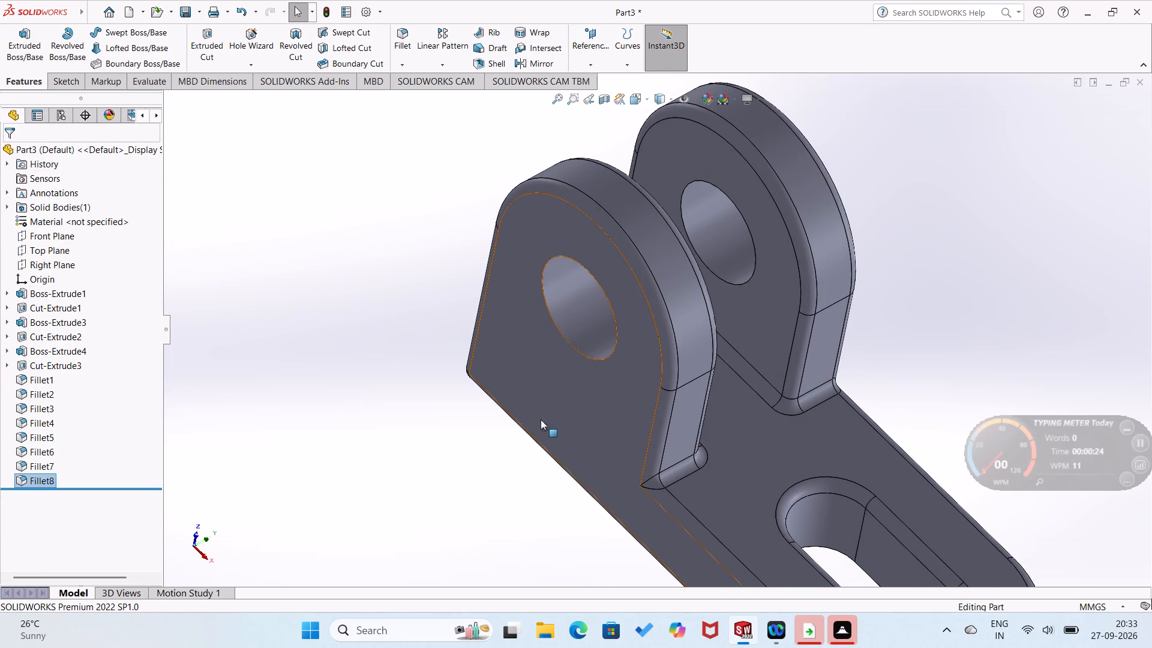
scroll(576, 421, up, 1)
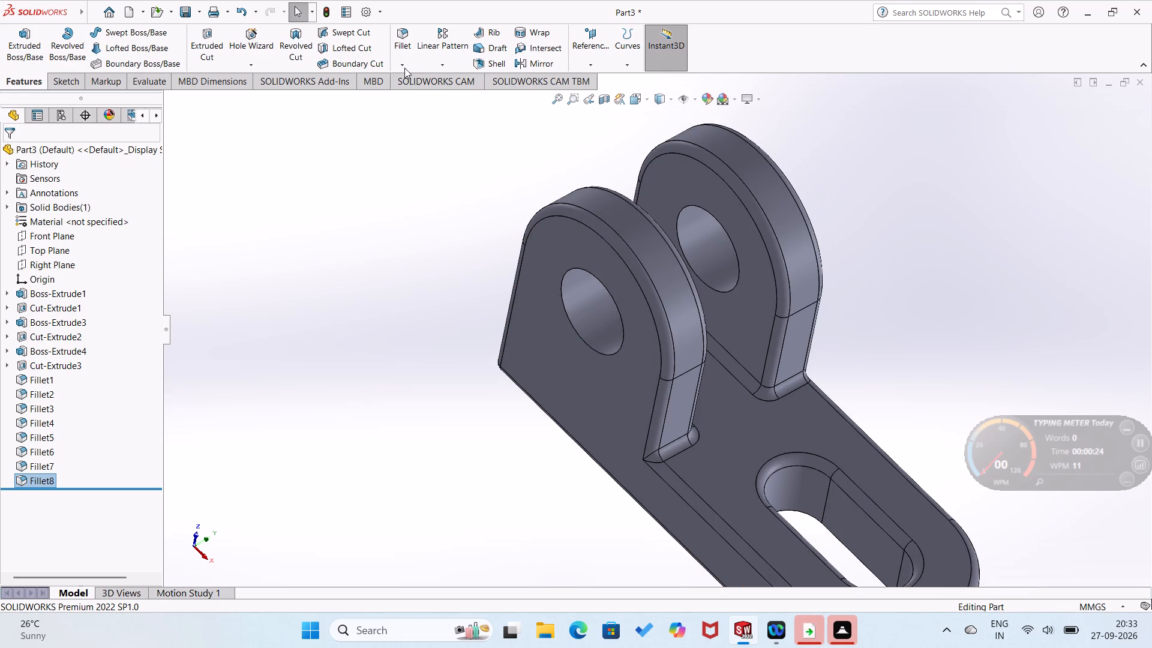
click(404, 68)
click(407, 78)
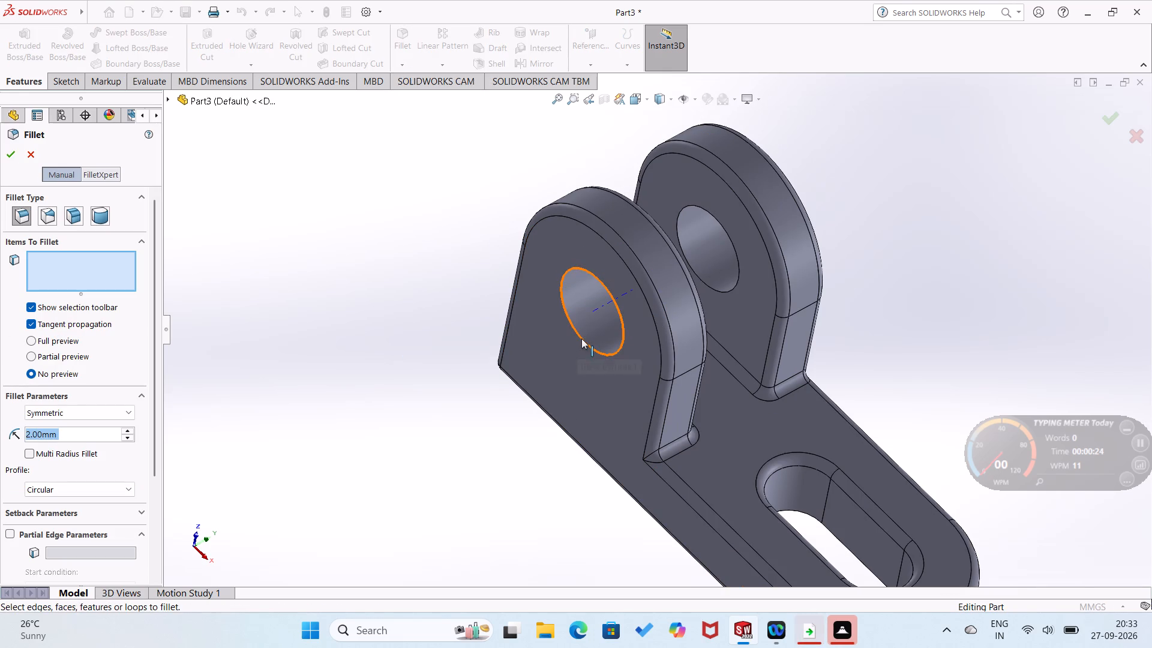
click(581, 338)
click(4, 152)
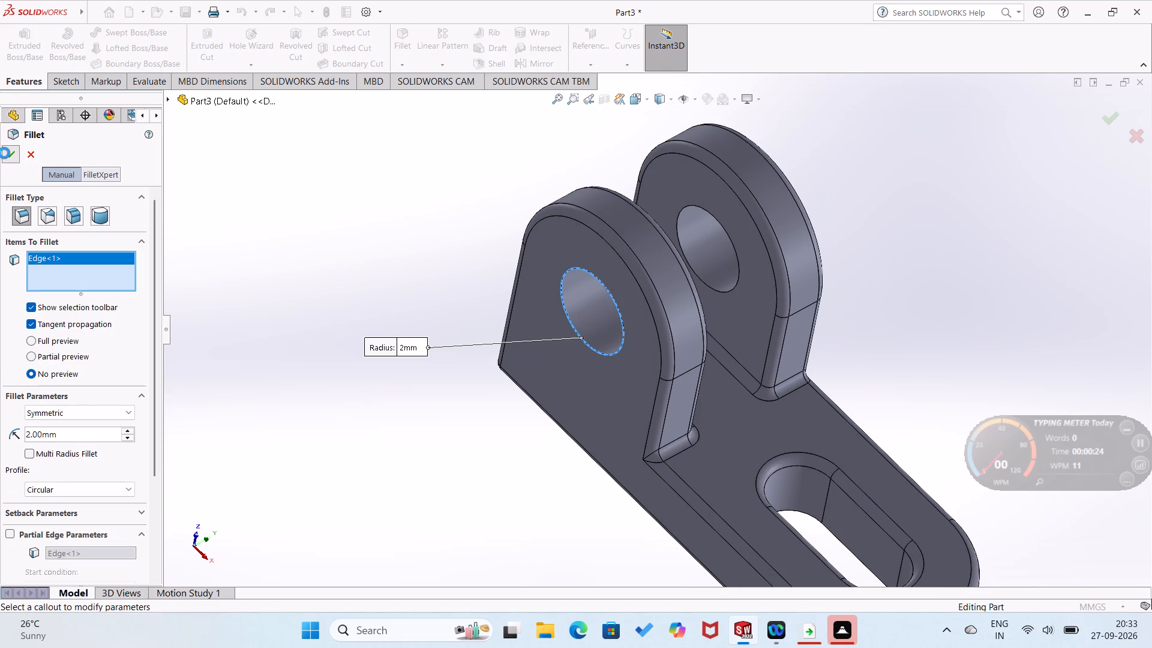
Fillet the inner rim of the first upright's hole and both rims of the second upright's hole at a symmetric 2 mm radius.
middle_drag(442, 392, 491, 367)
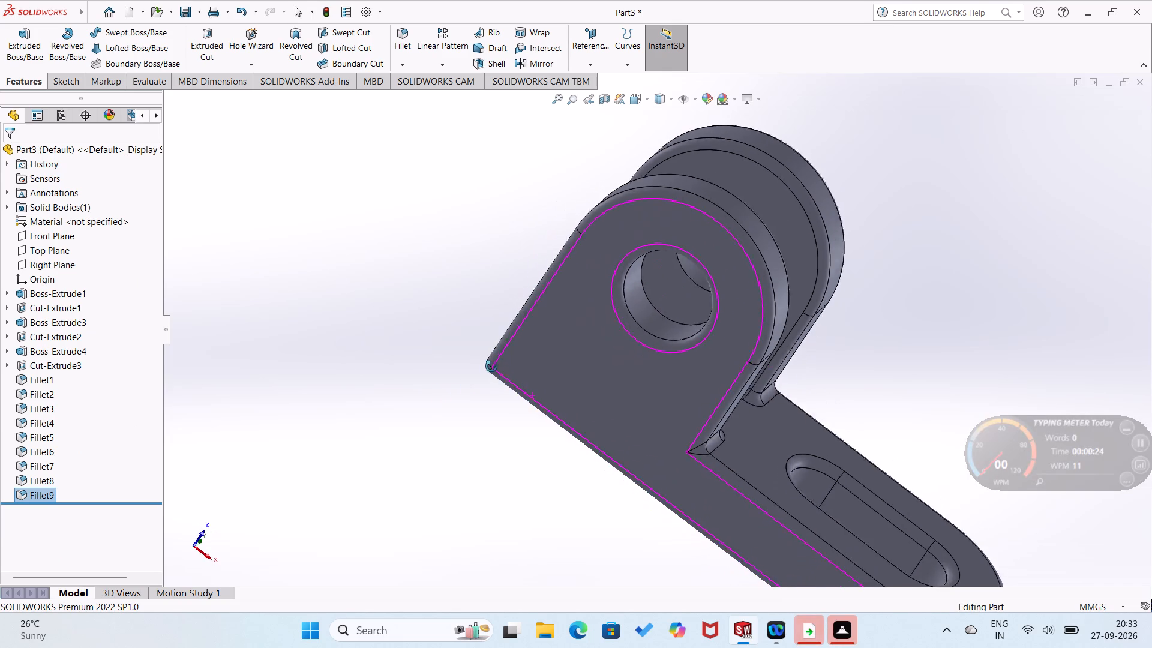
middle_drag(491, 367, 320, 361)
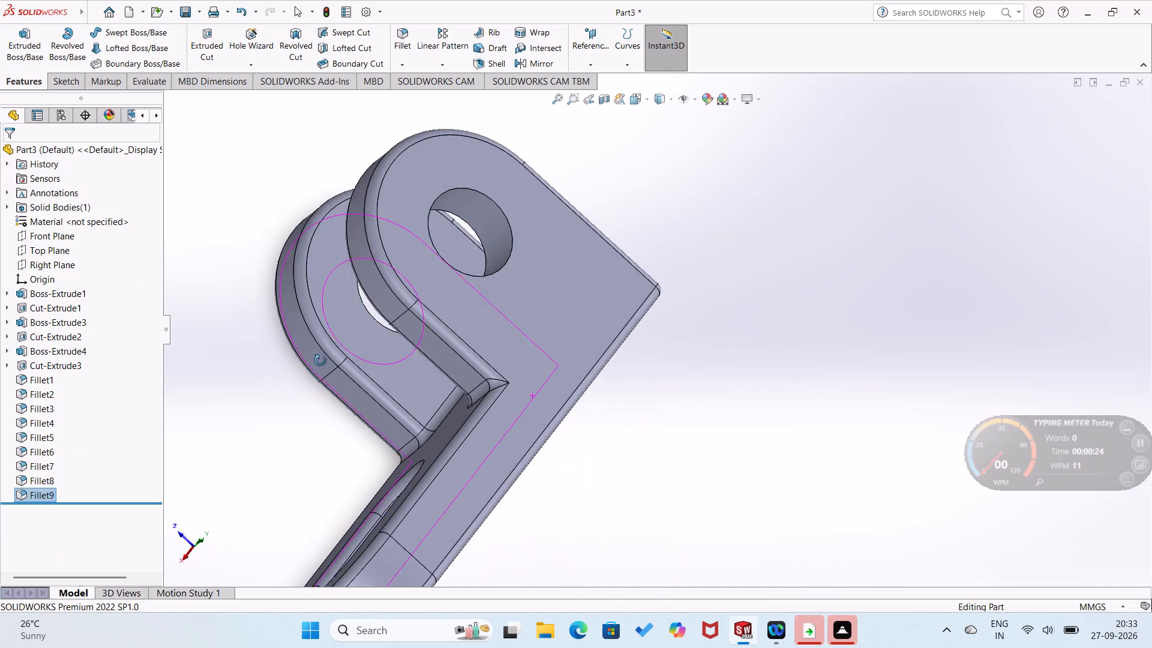
middle_drag(320, 361, 331, 349)
click(302, 358)
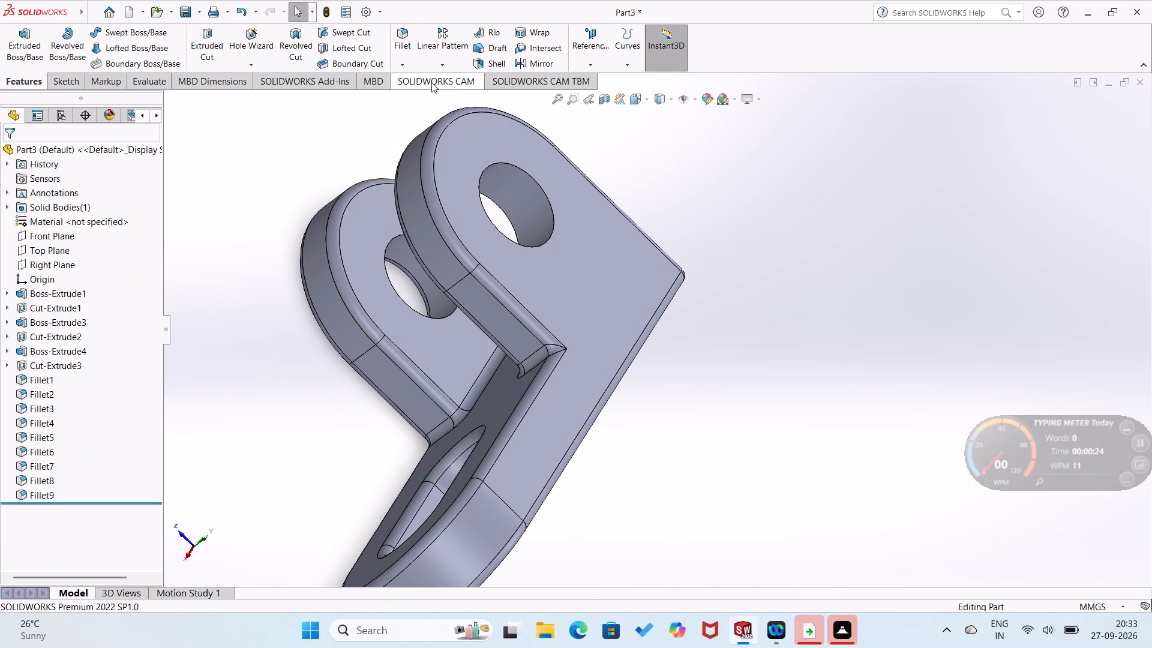
click(408, 68)
click(406, 79)
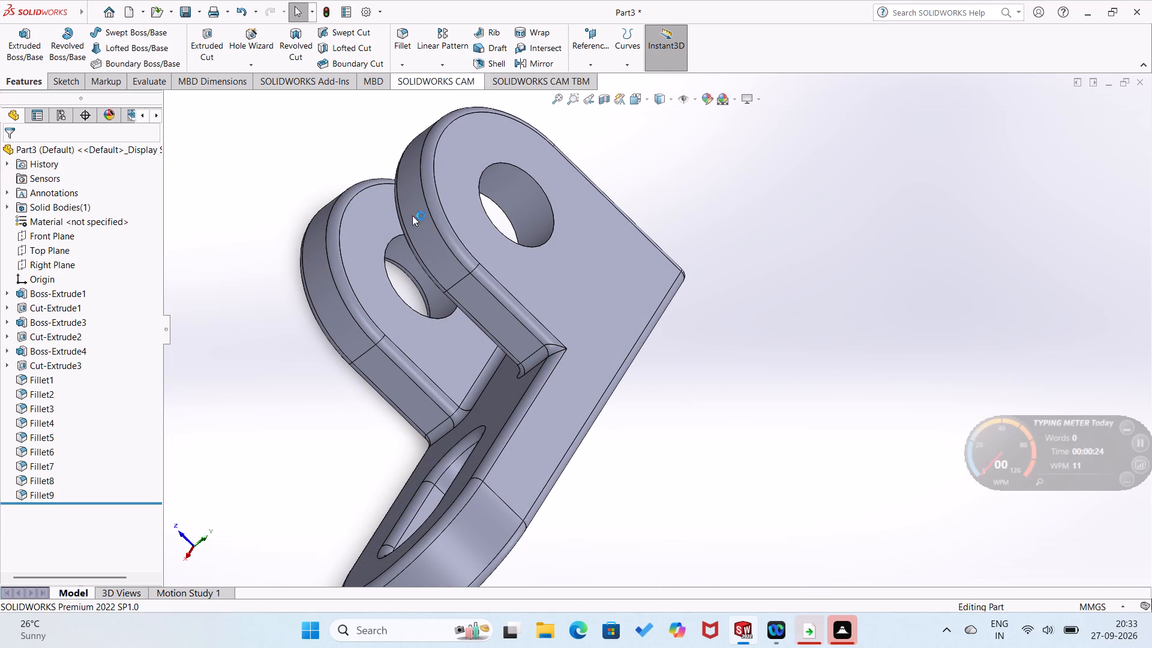
click(407, 305)
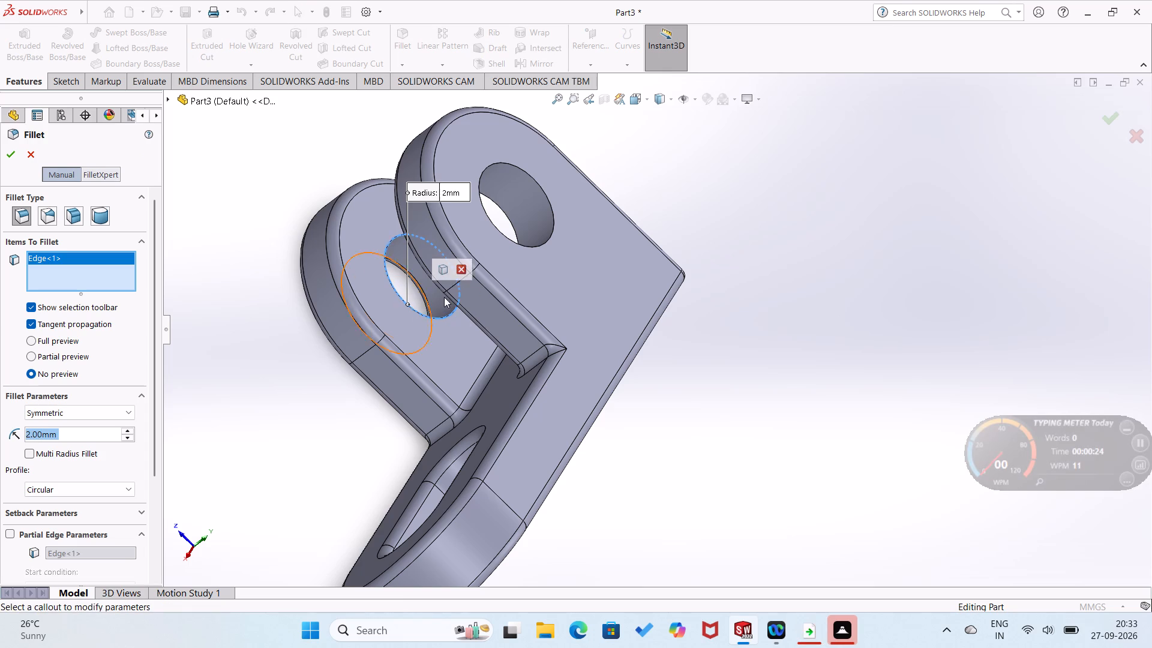
click(529, 247)
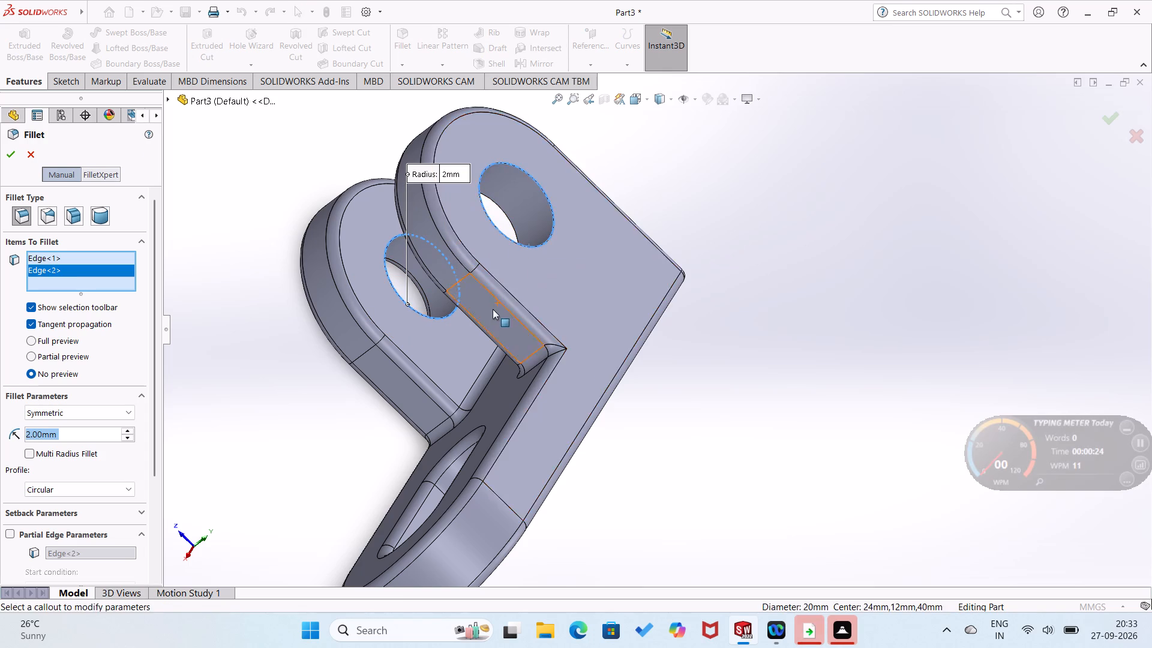
middle_drag(491, 311, 643, 328)
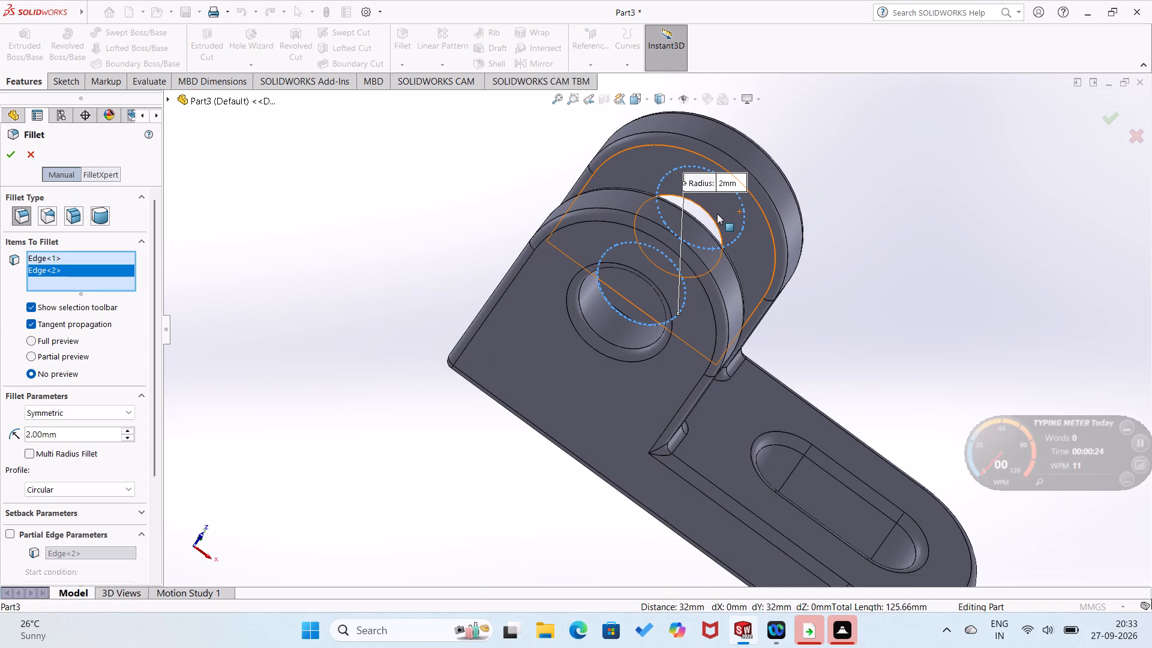
click(712, 218)
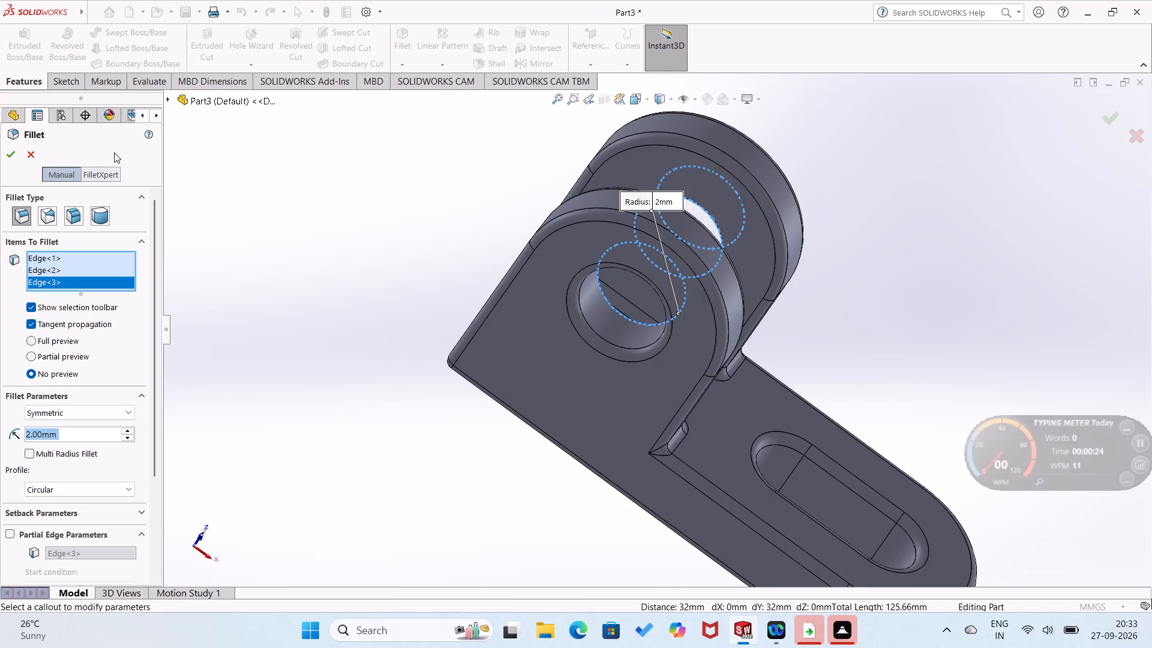
click(5, 151)
click(247, 263)
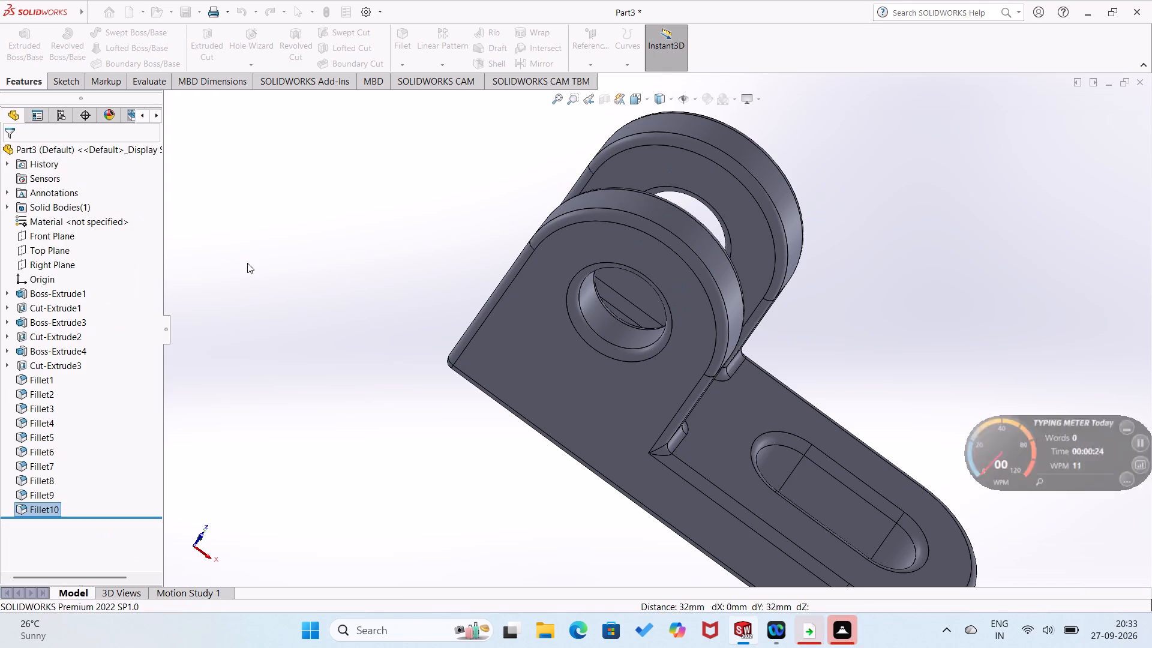
Fillet the slot's edge on the underside of the plate at a symmetric 2 mm radius.
middle_drag(253, 263, 136, 320)
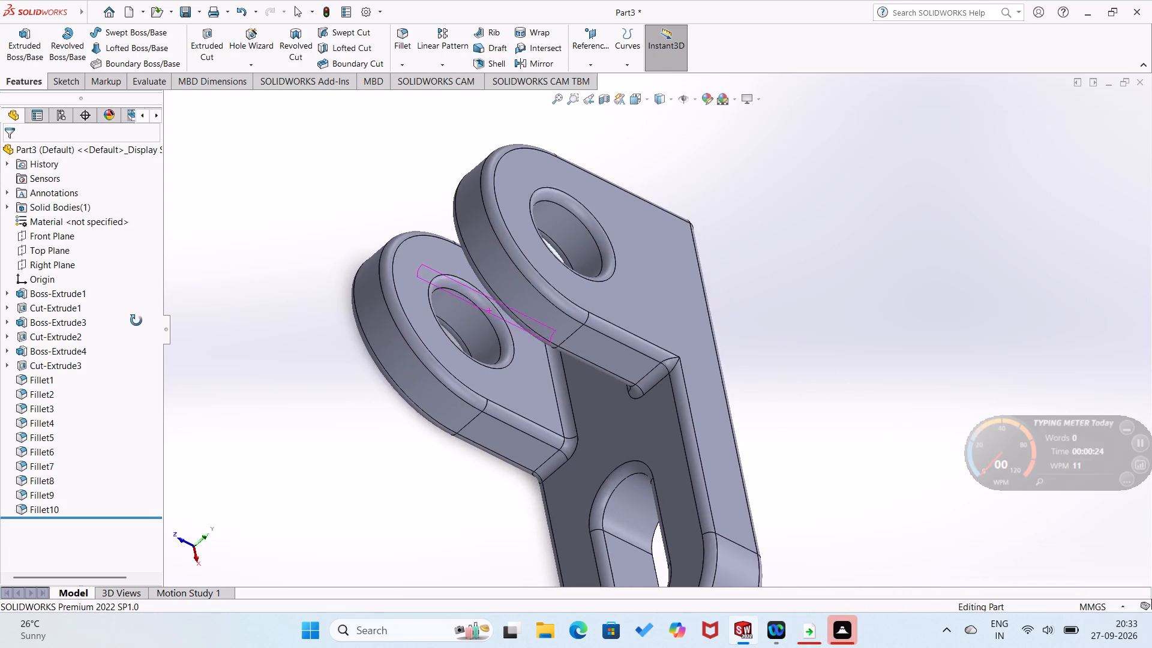
middle_drag(136, 320, 242, 242)
scroll(231, 251, up, 2)
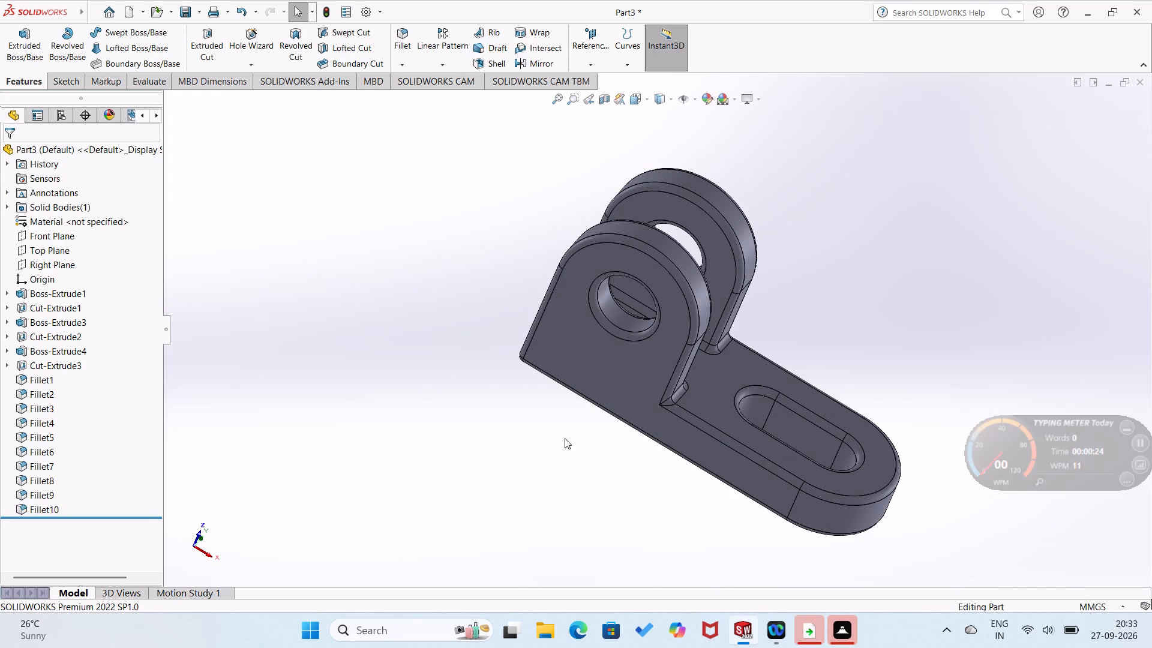
middle_drag(566, 437, 391, 281)
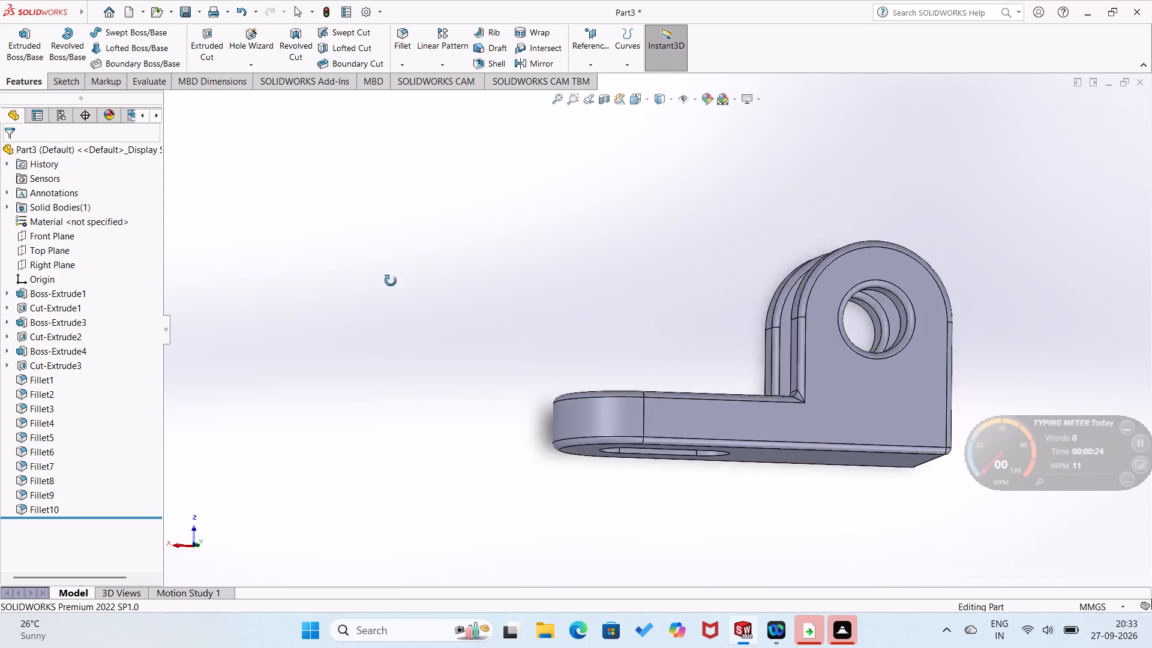
middle_drag(391, 281, 433, 143)
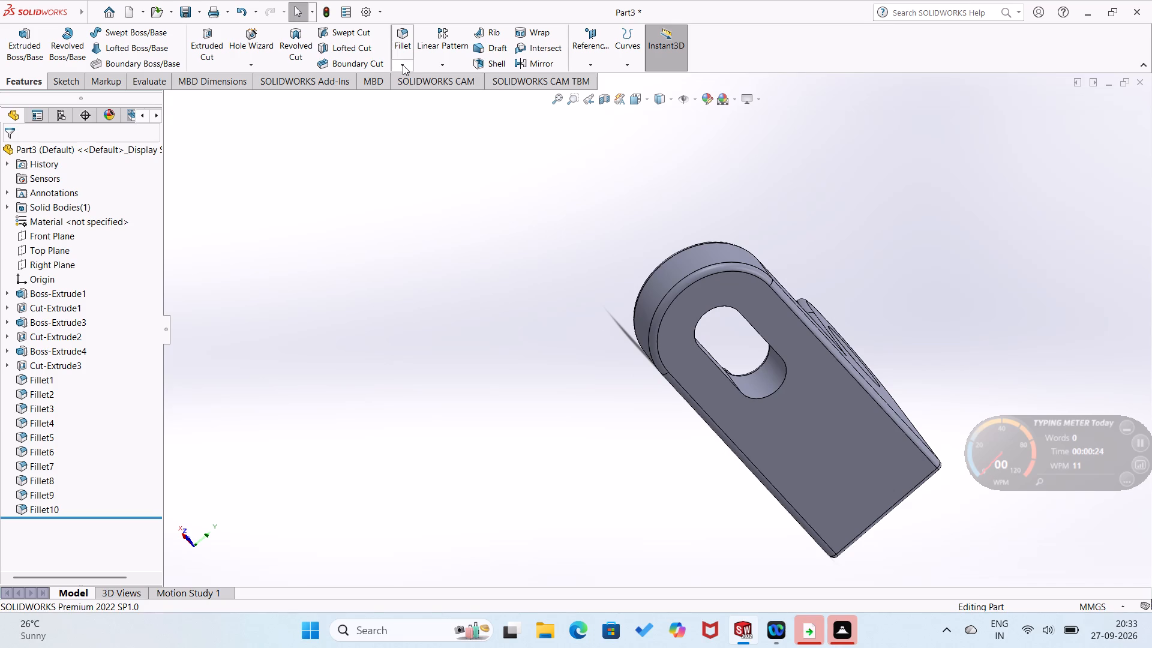
click(403, 65)
click(409, 80)
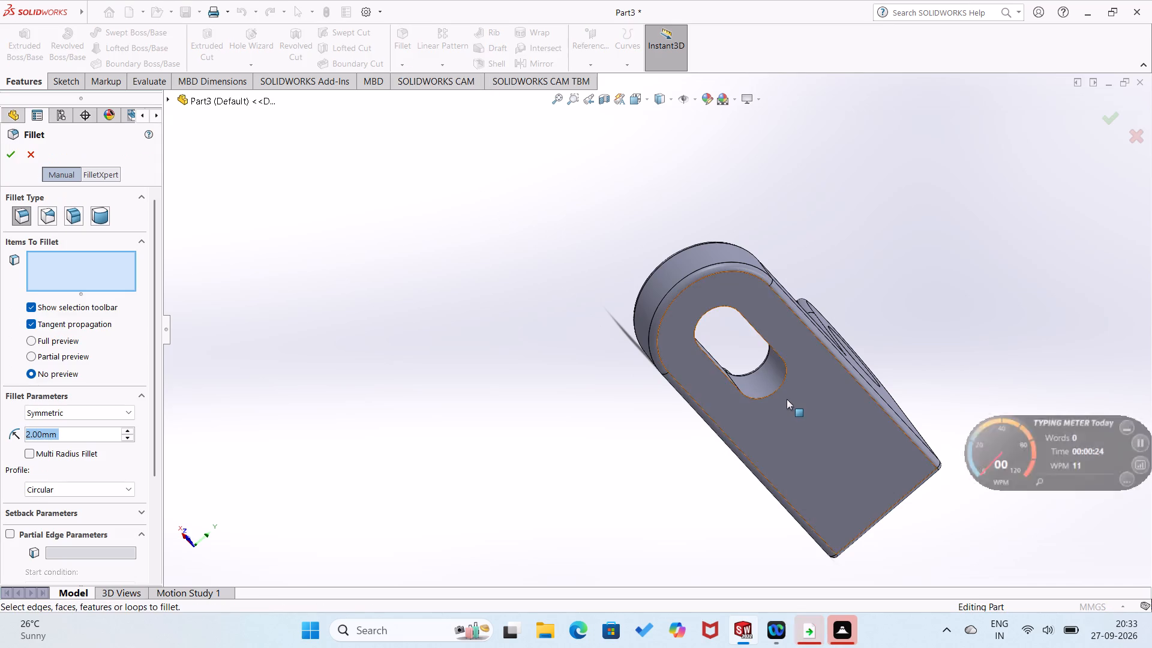
click(778, 391)
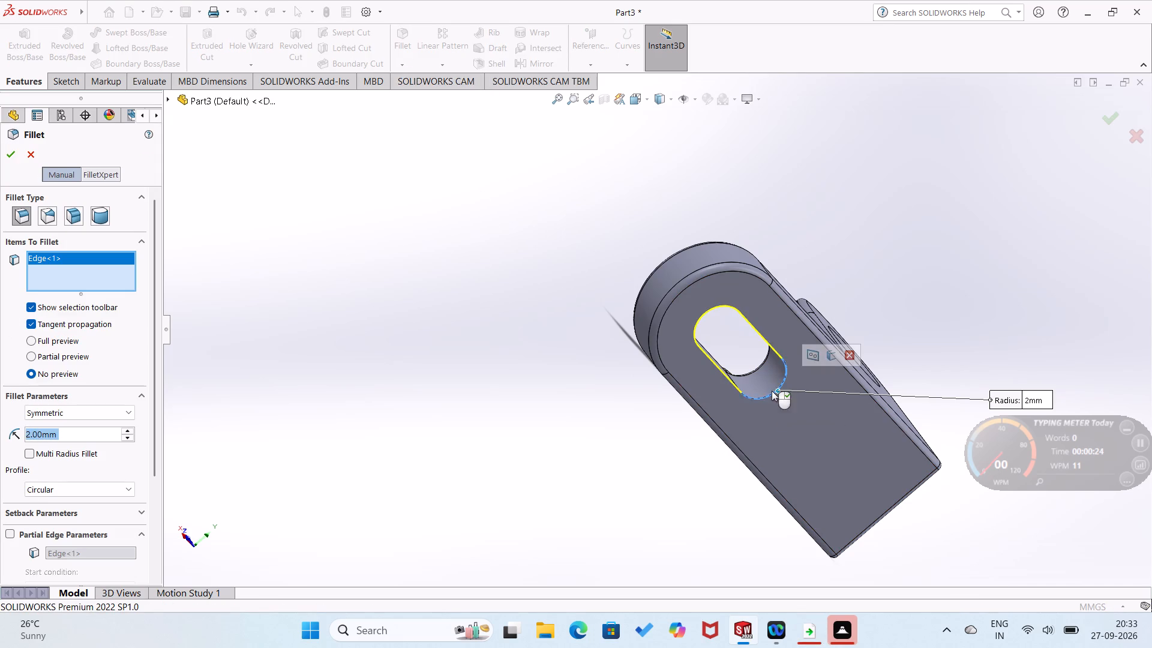
click(12, 155)
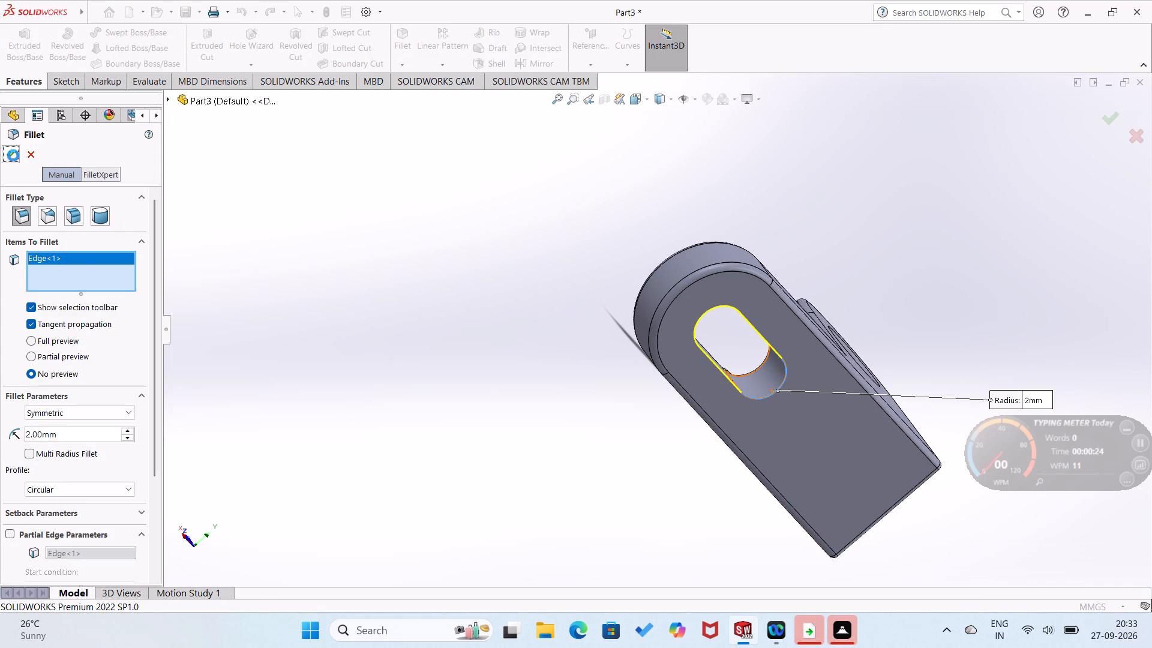
click(341, 327)
Examine the finished bracket from all sides, checking the uprights, holes, slot and filleted edges.
middle_drag(341, 332, 534, 475)
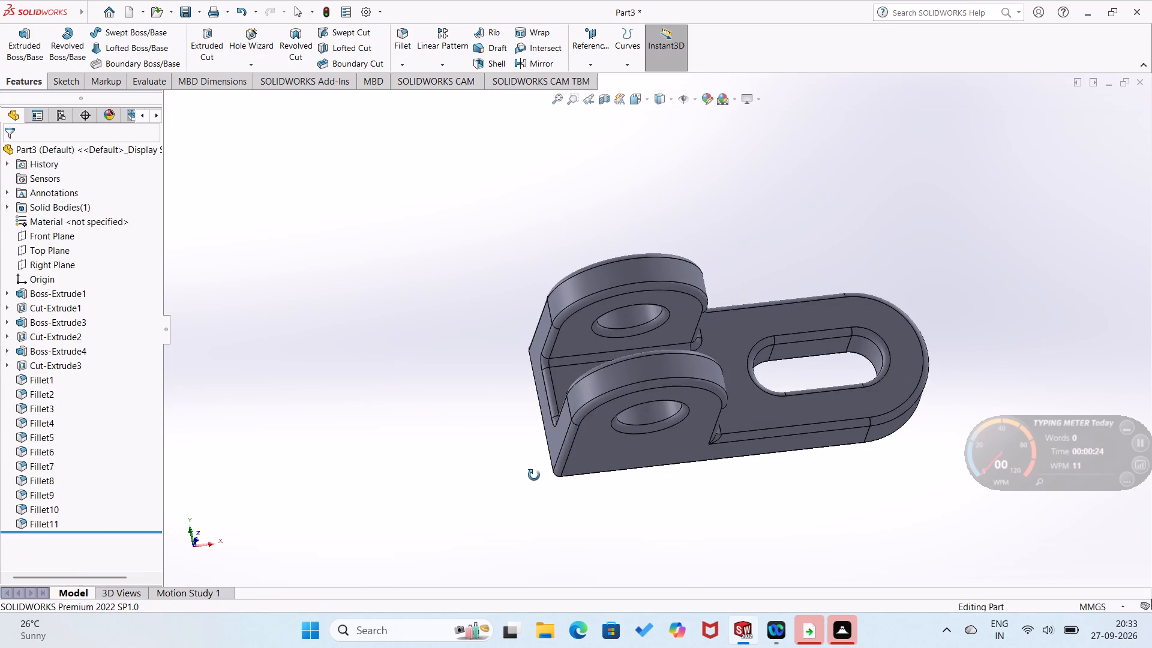
middle_drag(534, 475, 551, 397)
scroll(604, 395, up, 1)
scroll(671, 431, up, 1)
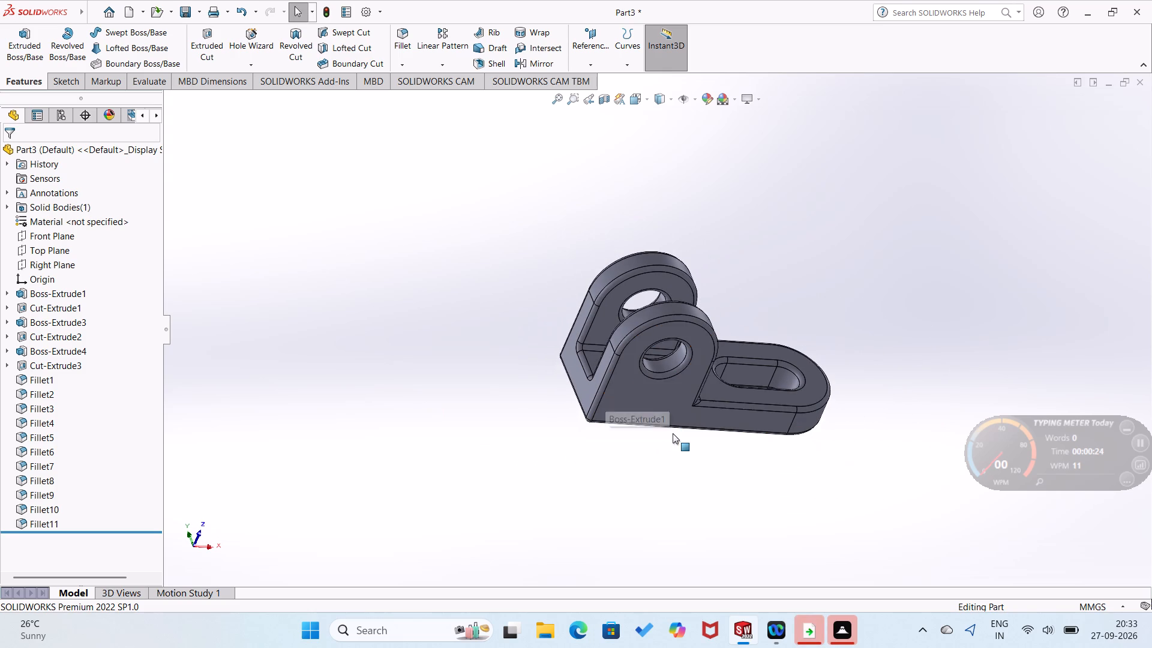
middle_drag(675, 438, 566, 429)
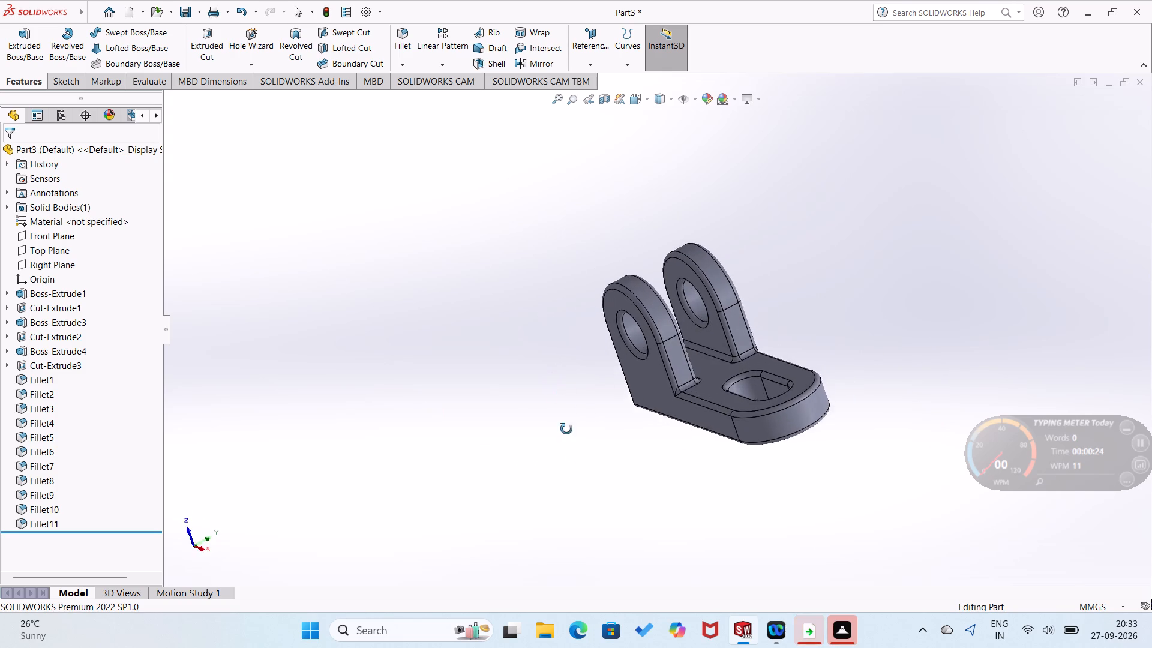
middle_drag(566, 429, 568, 438)
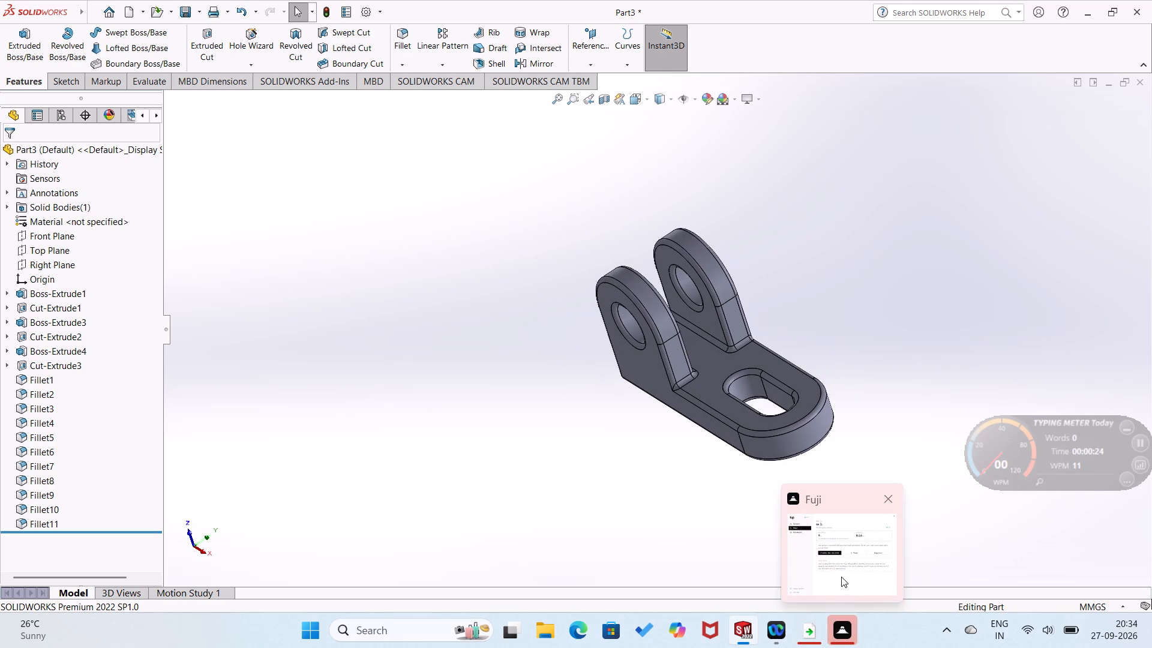
scroll(707, 442, down, 2)
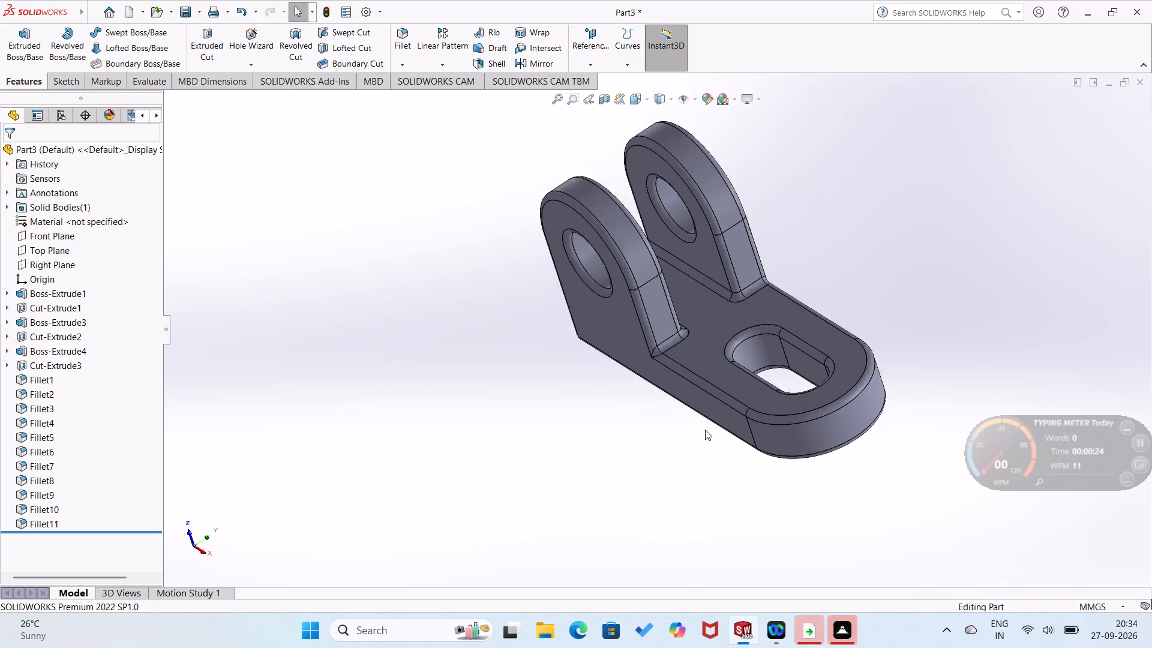
scroll(705, 430, down, 1)
scroll(700, 425, up, 1)
middle_drag(714, 356, 783, 334)
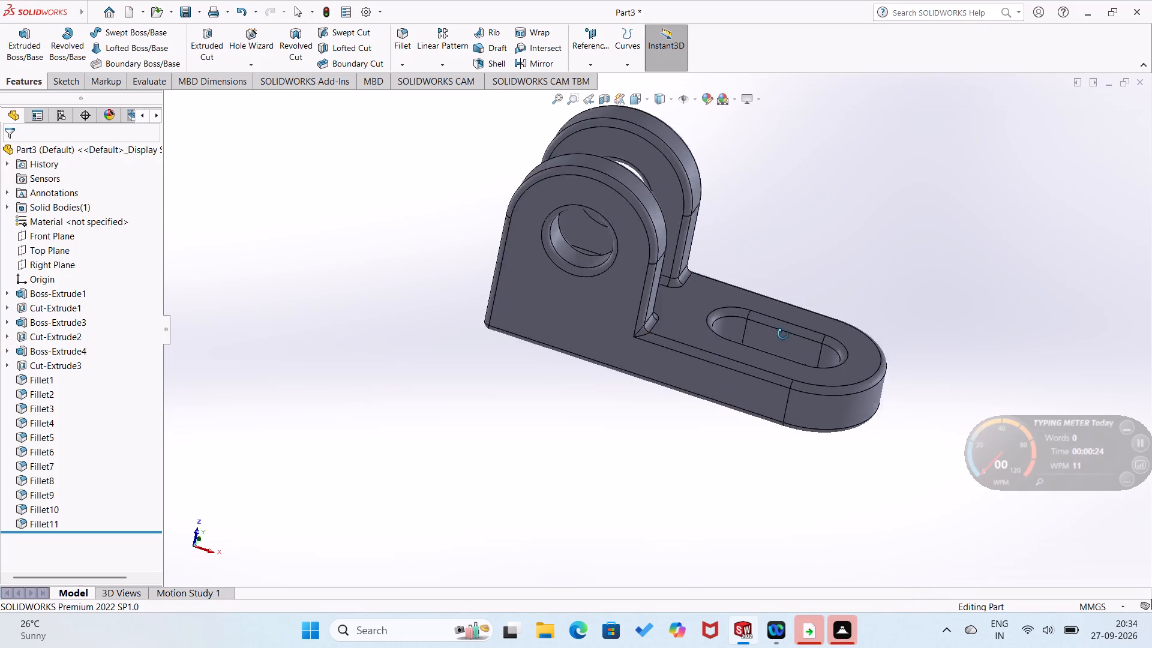
middle_drag(783, 334, 828, 497)
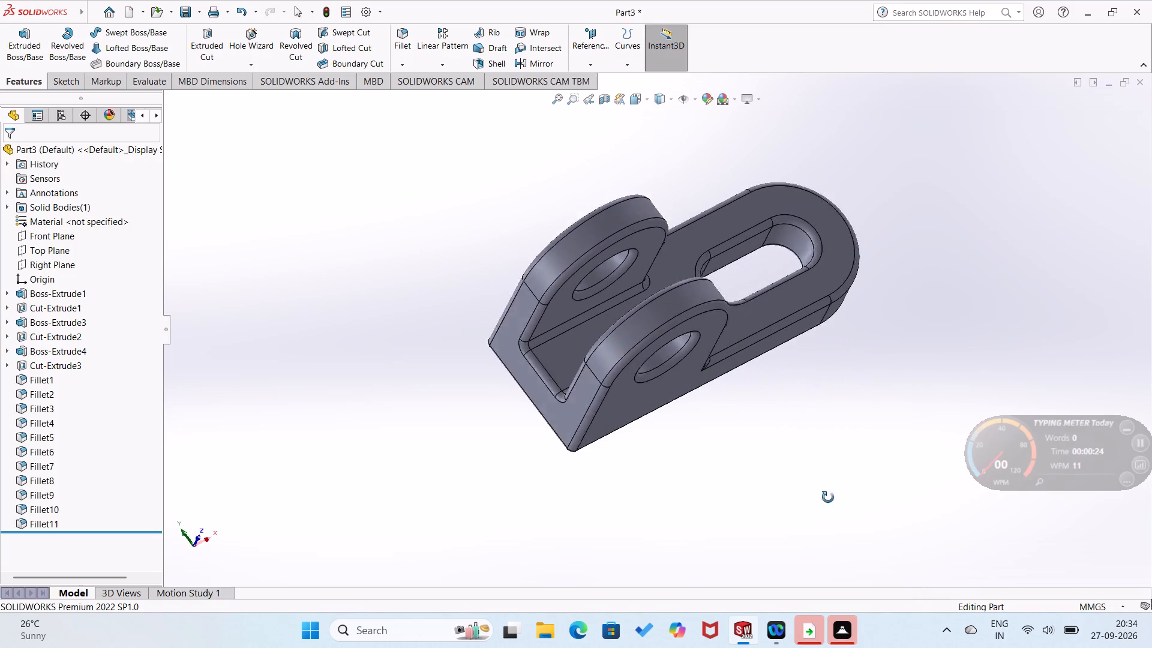
middle_drag(828, 497, 511, 411)
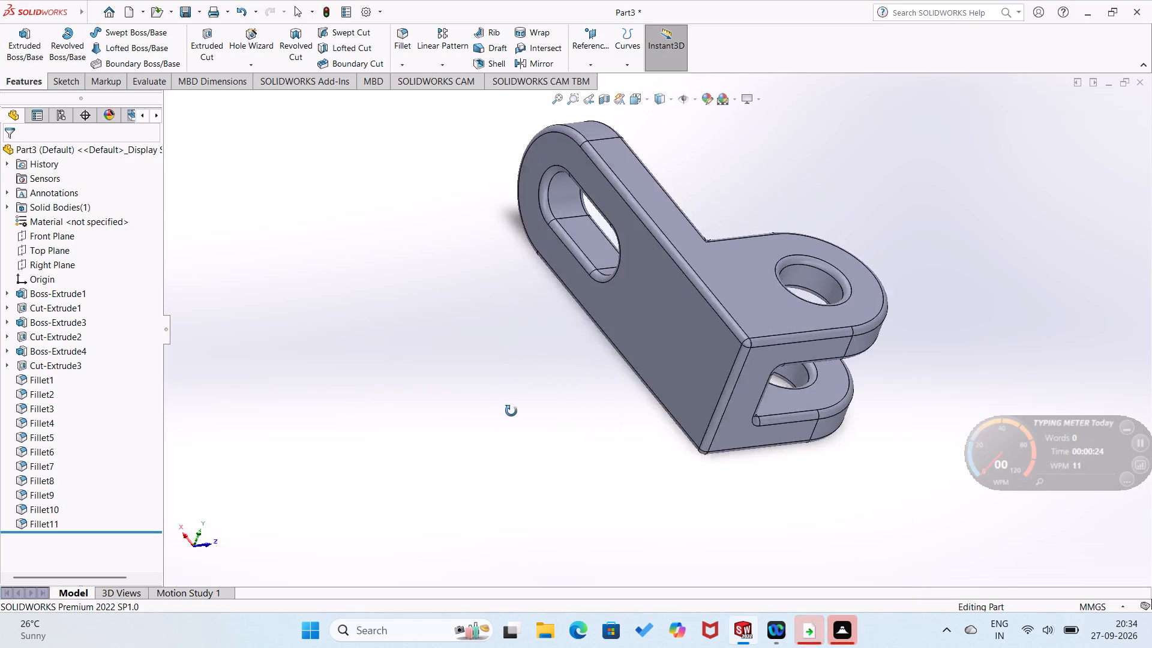
middle_drag(511, 411, 550, 470)
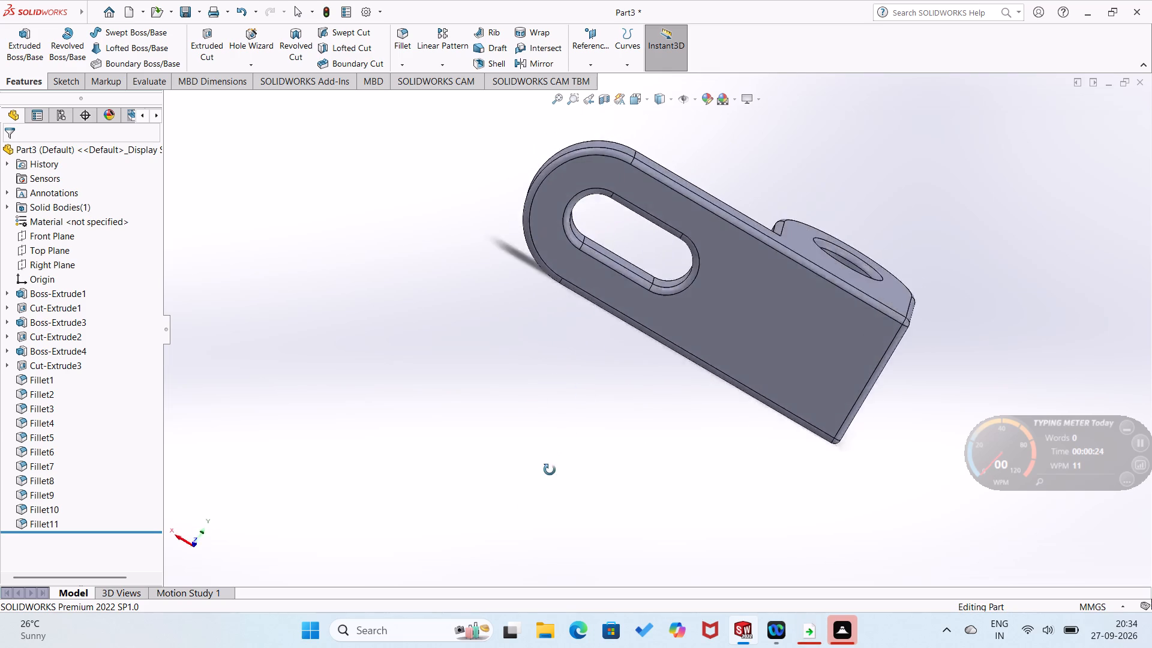
middle_drag(550, 470, 518, 379)
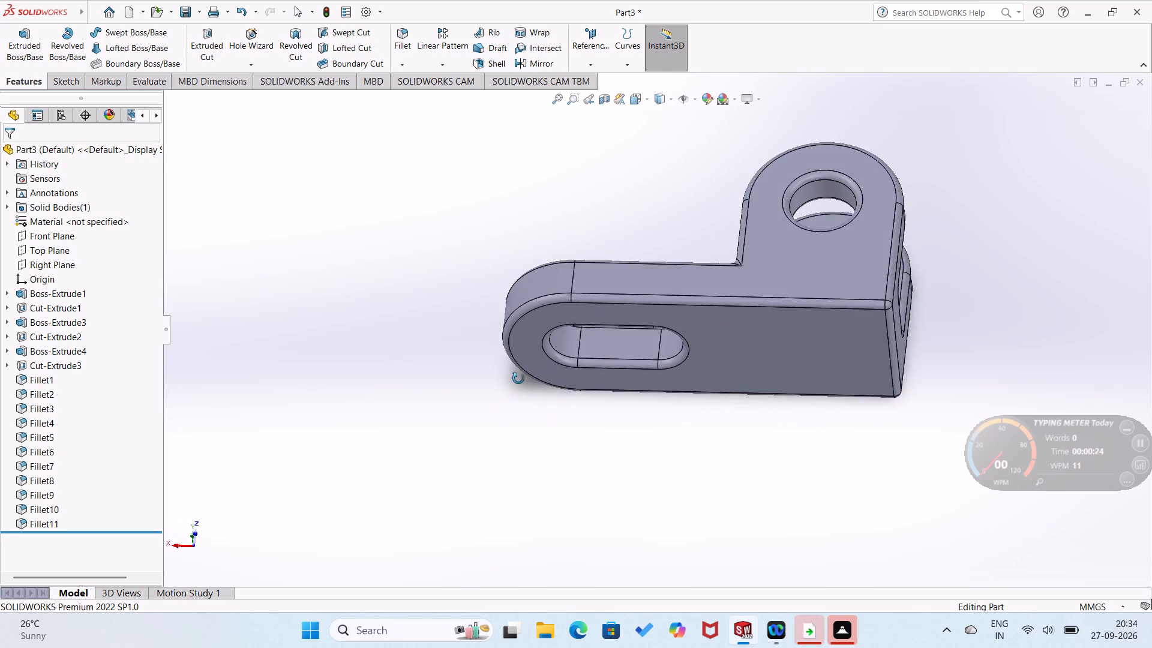
middle_drag(518, 379, 524, 327)
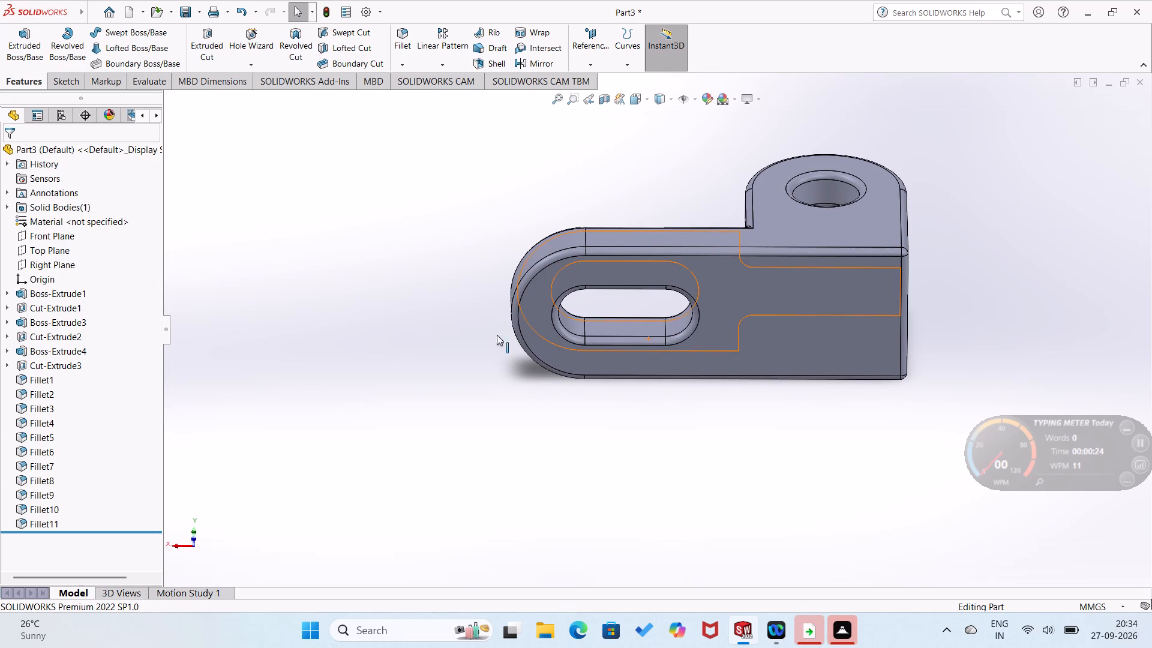
Close the bracket part without saving its changes.
click(1140, 77)
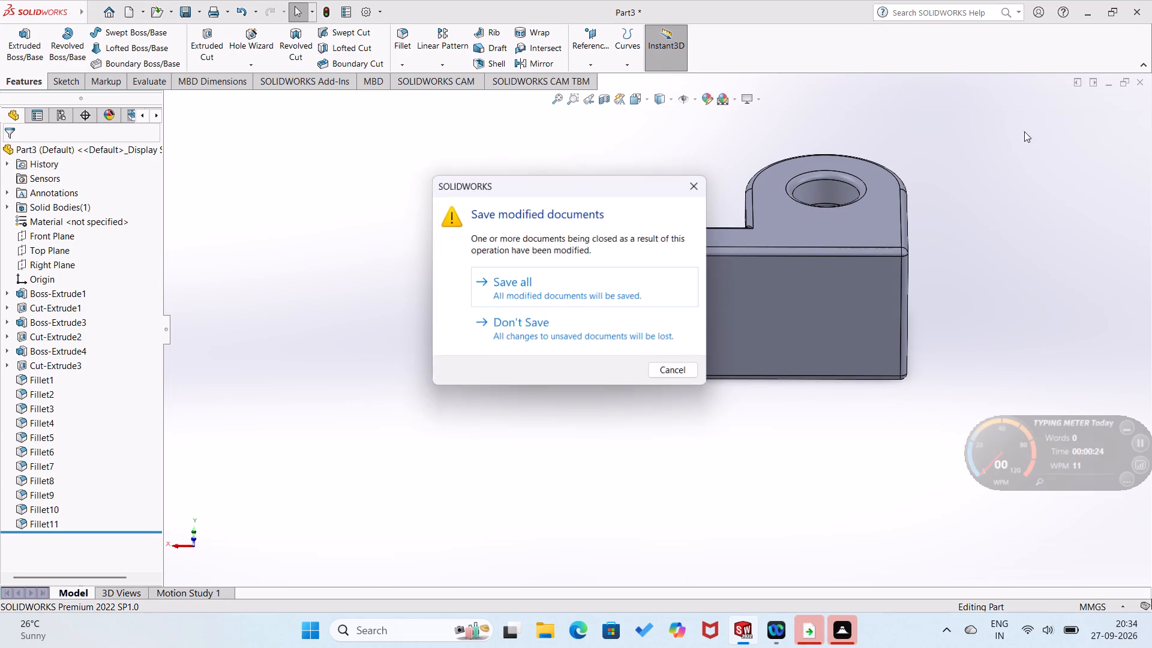
click(560, 337)
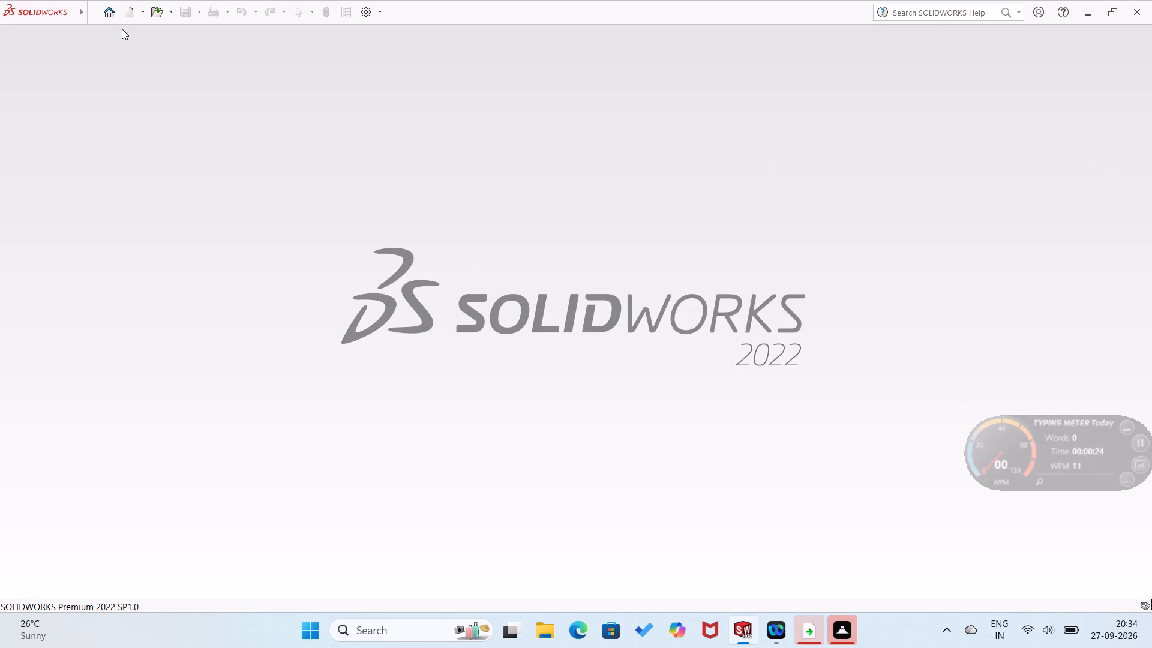
Create a new part document.
click(109, 13)
click(328, 177)
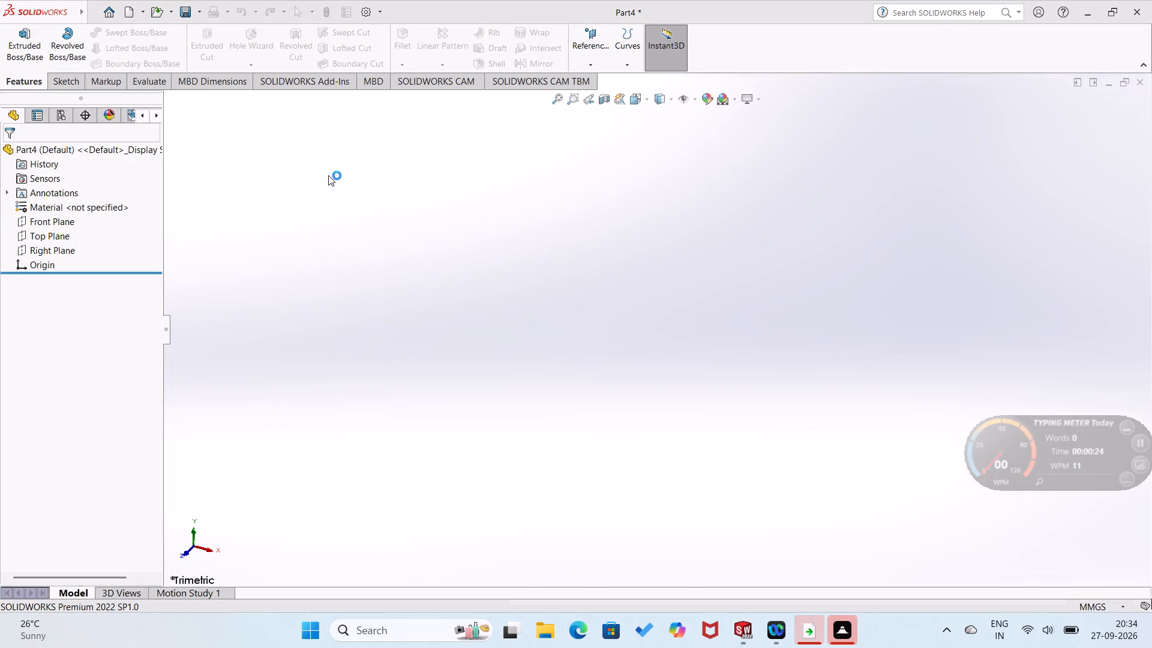
Sketch a closed rectangle of lines from the origin on the Front Plane, about 136 mm wide and 57 mm high.
click(60, 225)
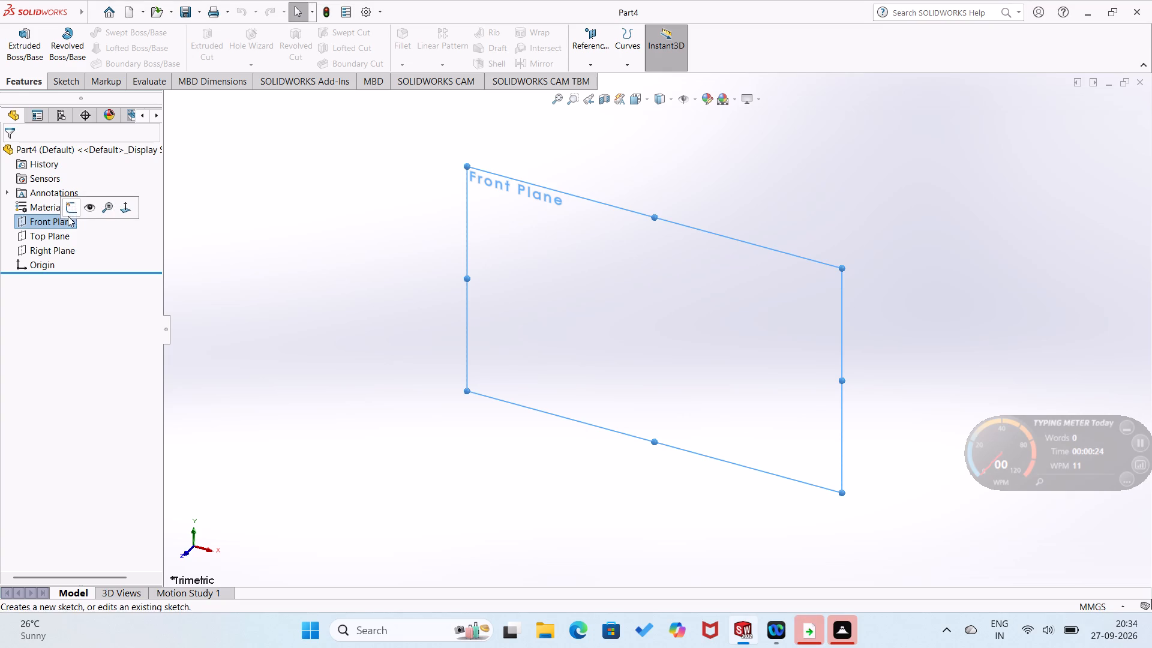
click(76, 208)
right_drag(564, 369, 489, 404)
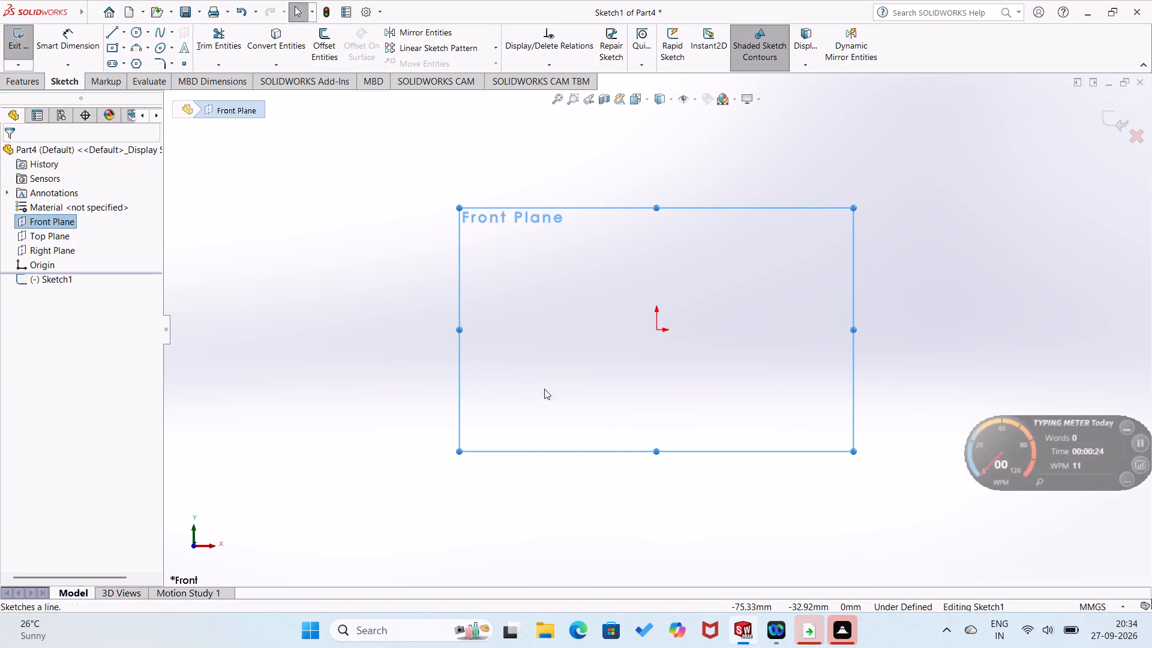
click(658, 328)
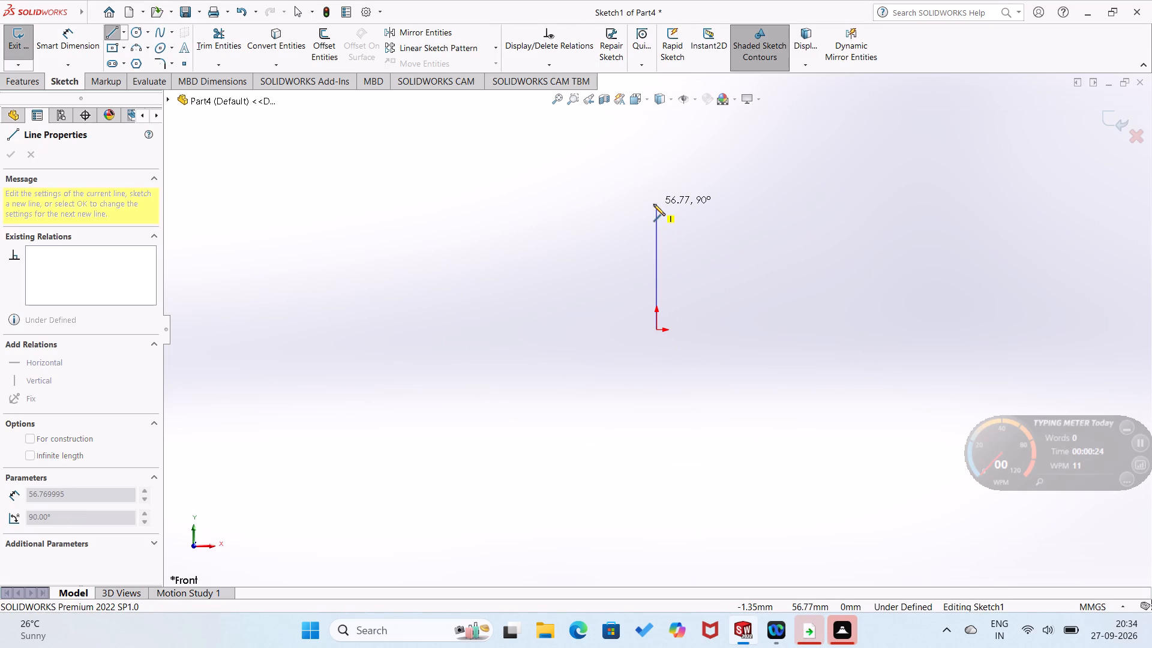
click(653, 204)
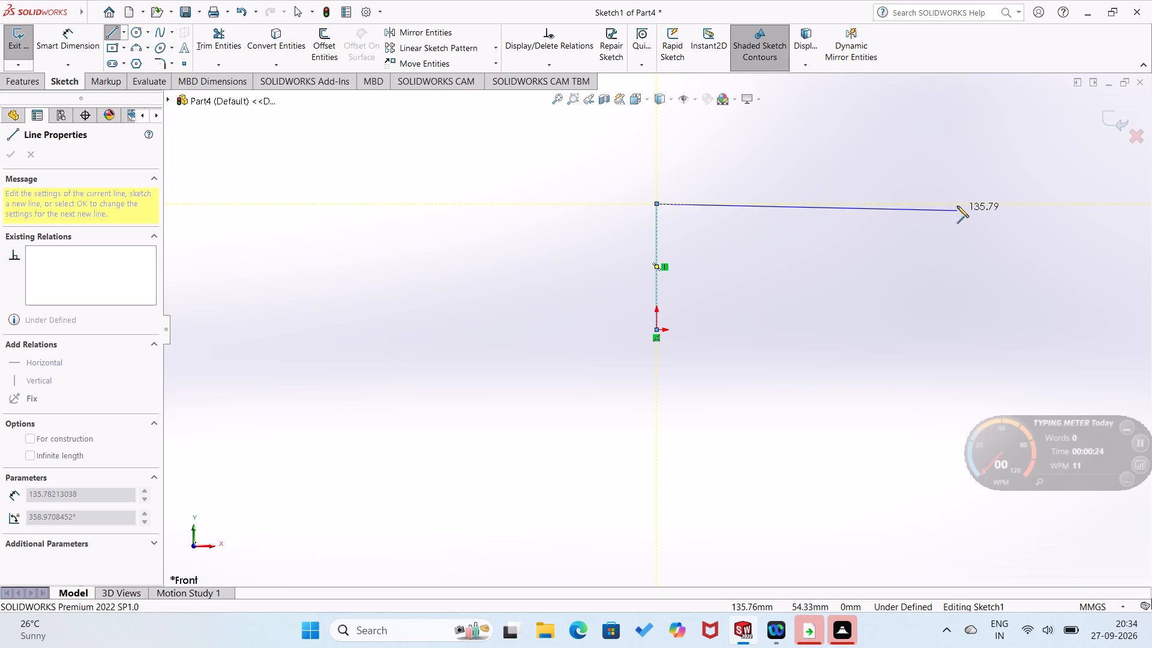
click(957, 205)
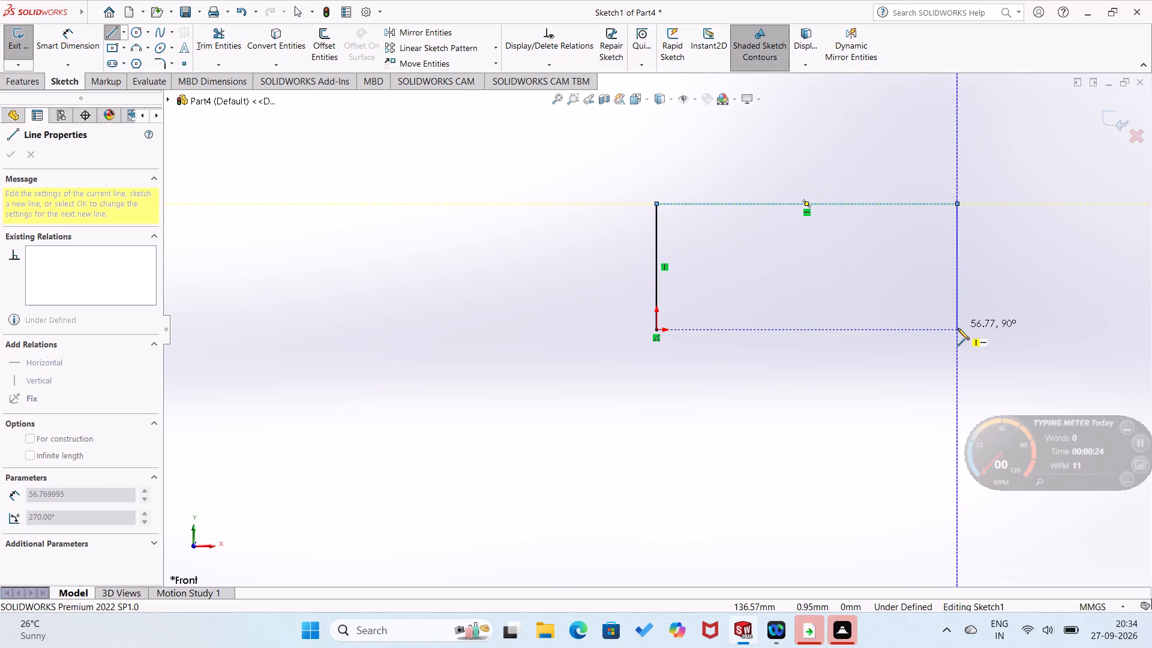
click(958, 328)
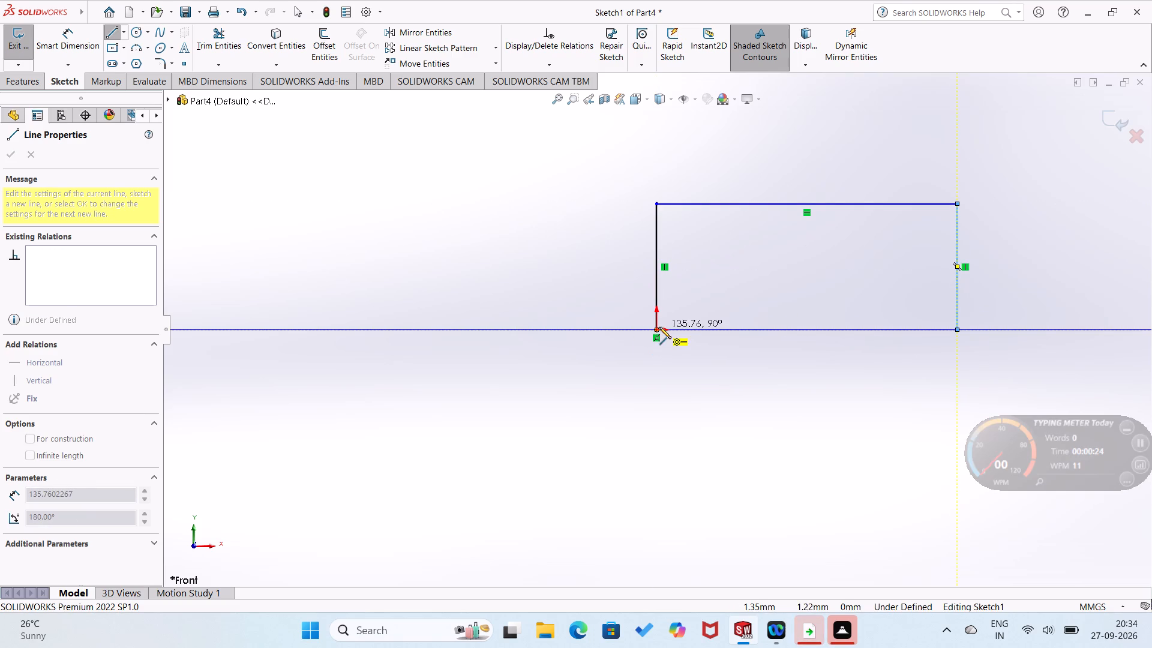
click(656, 328)
Dimension the rectangle to 56 mm high and 75 mm wide.
right_drag(638, 424, 660, 281)
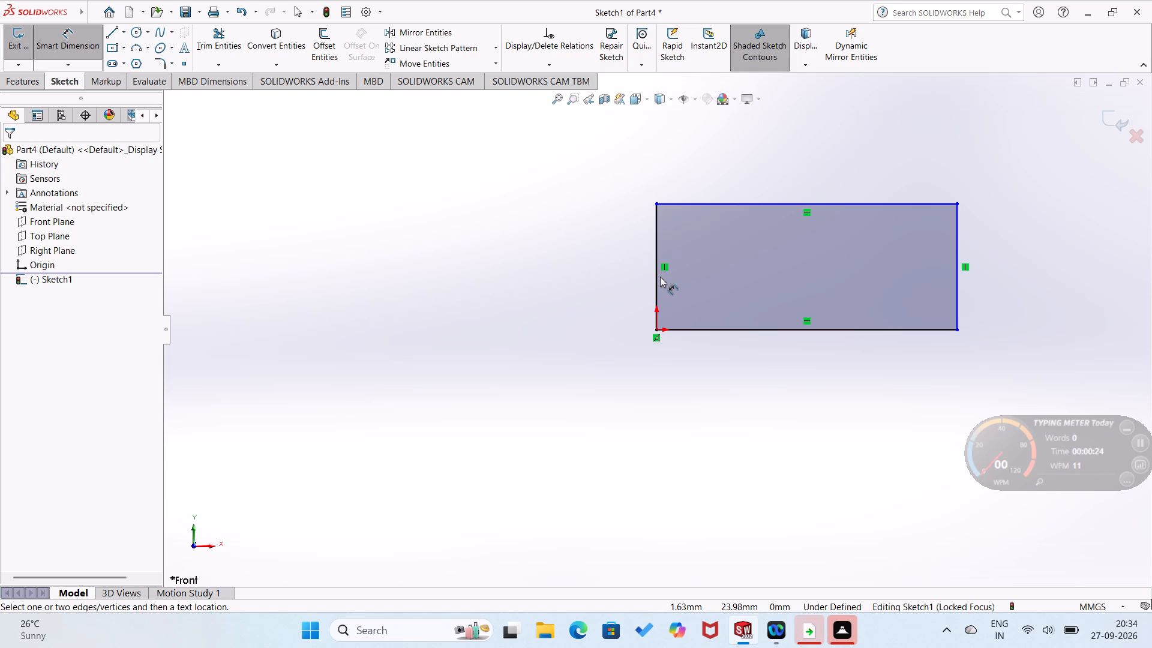
click(657, 277)
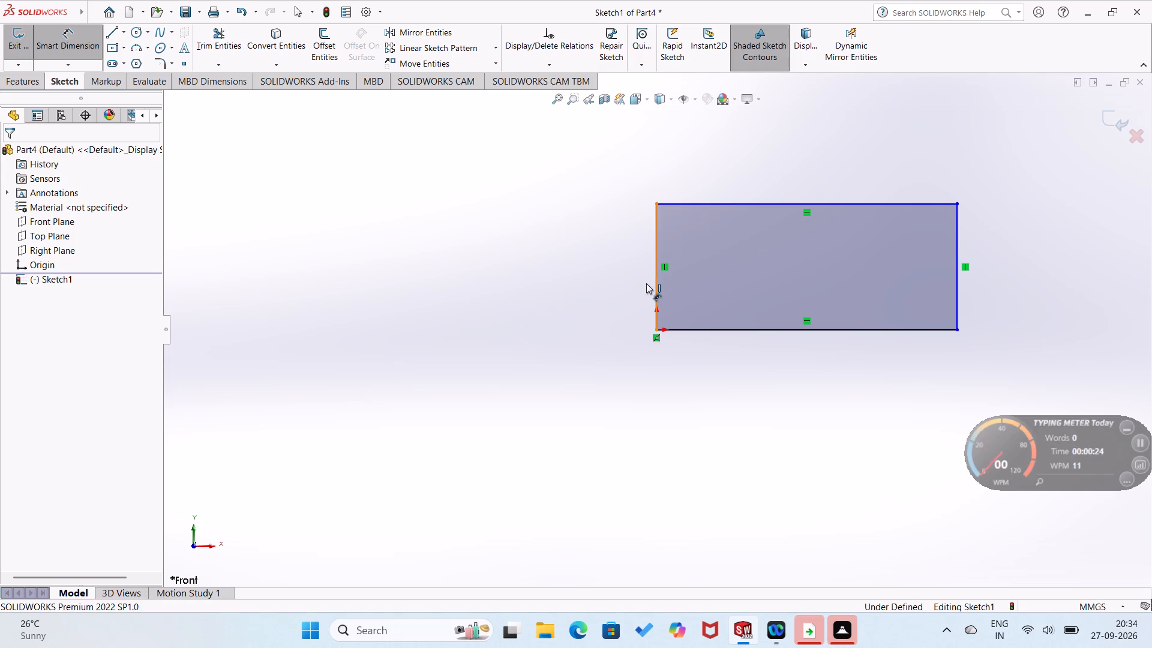
click(636, 286)
text(56)
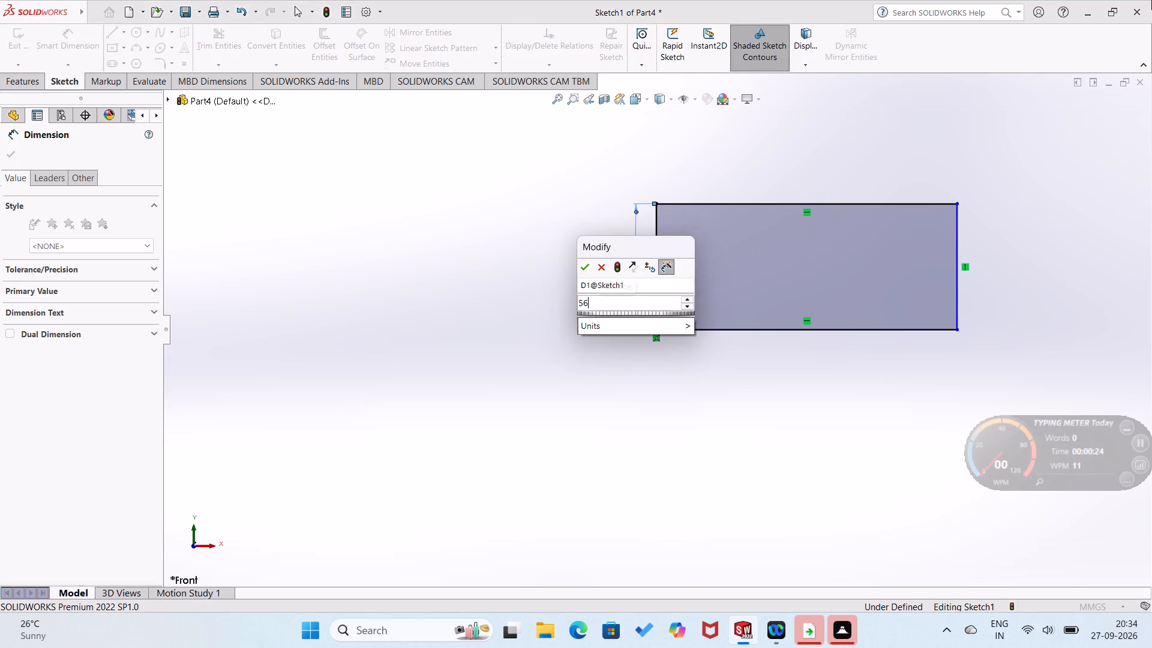
key(Return)
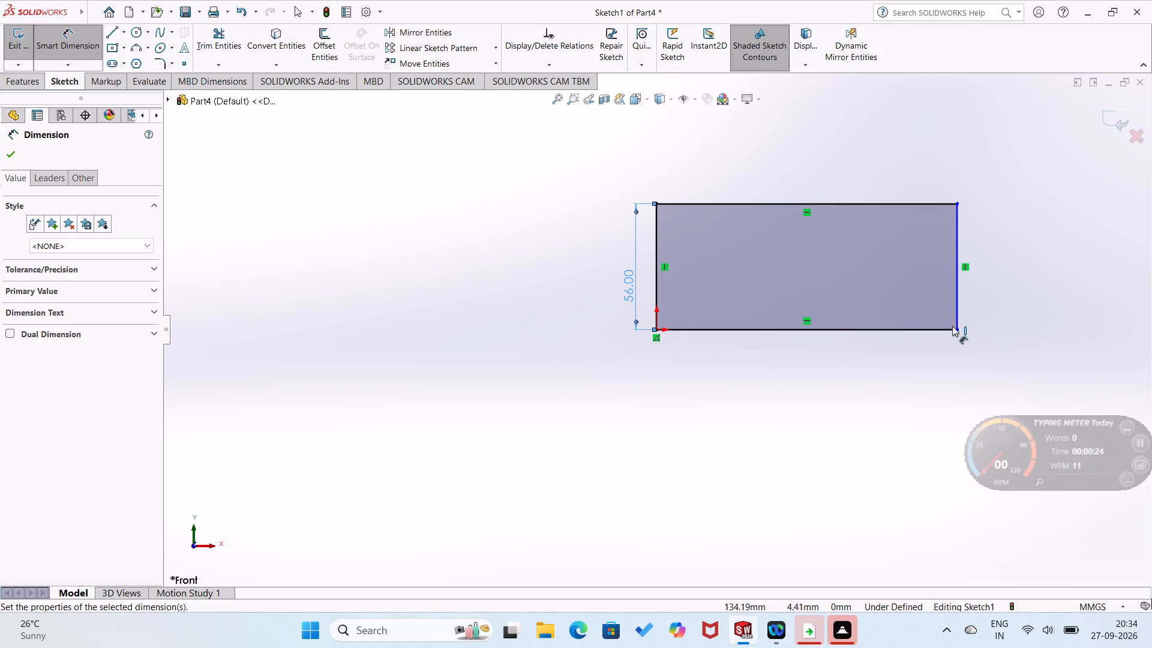
click(940, 331)
click(932, 371)
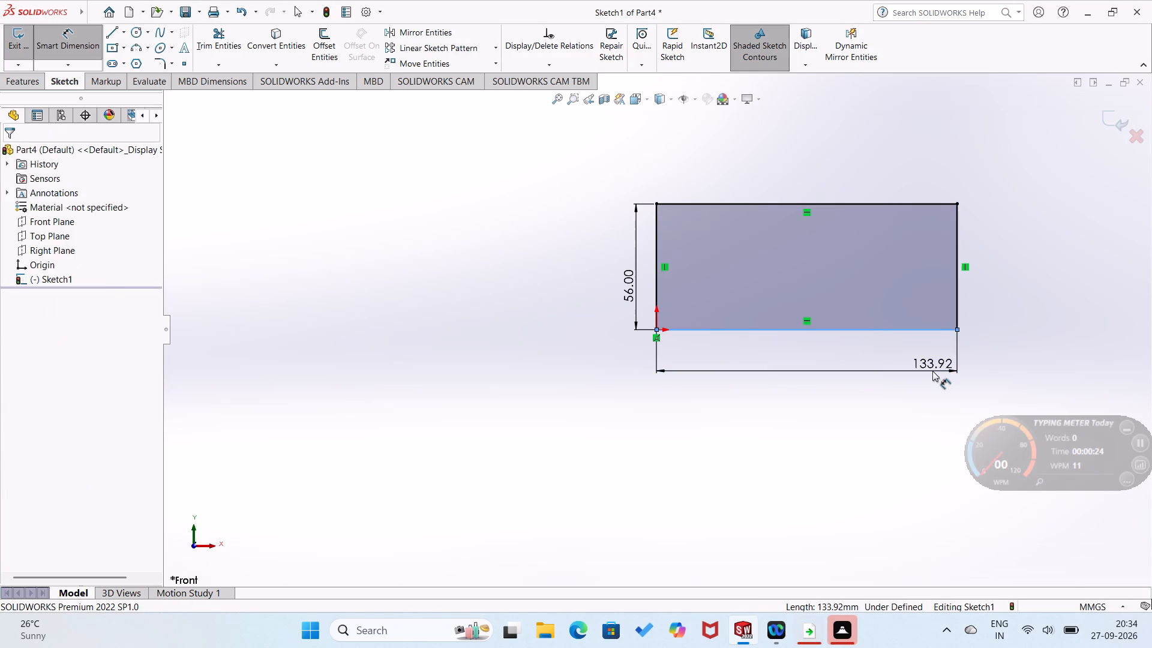
text(75)
key(Return)
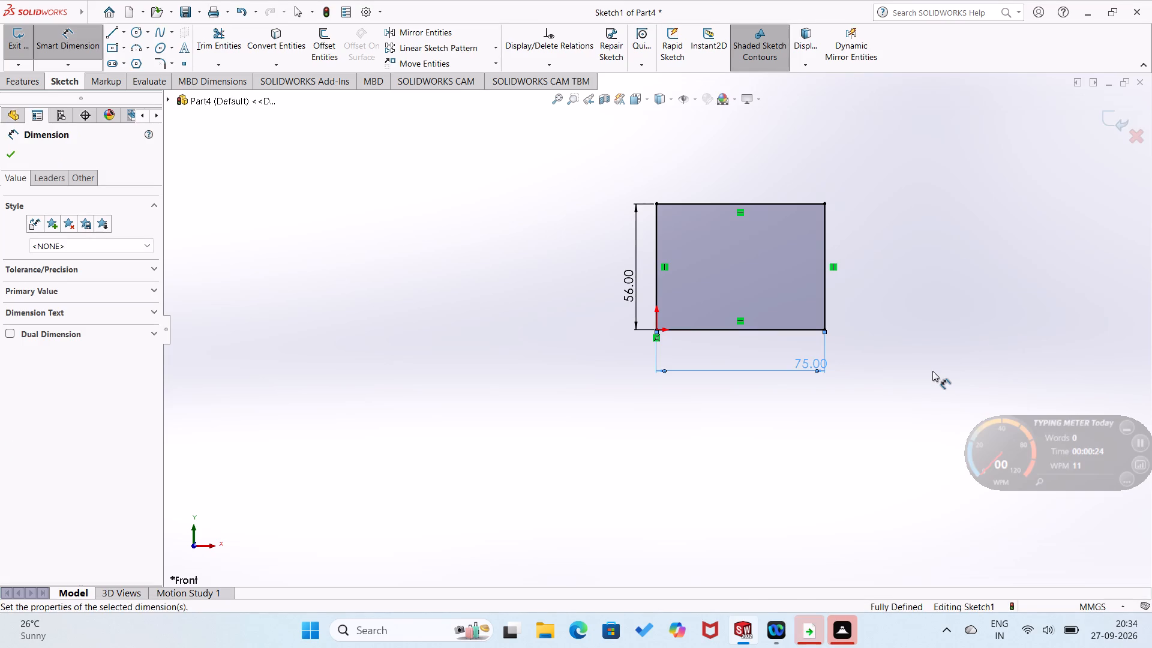
scroll(806, 383, down, 4)
click(727, 440)
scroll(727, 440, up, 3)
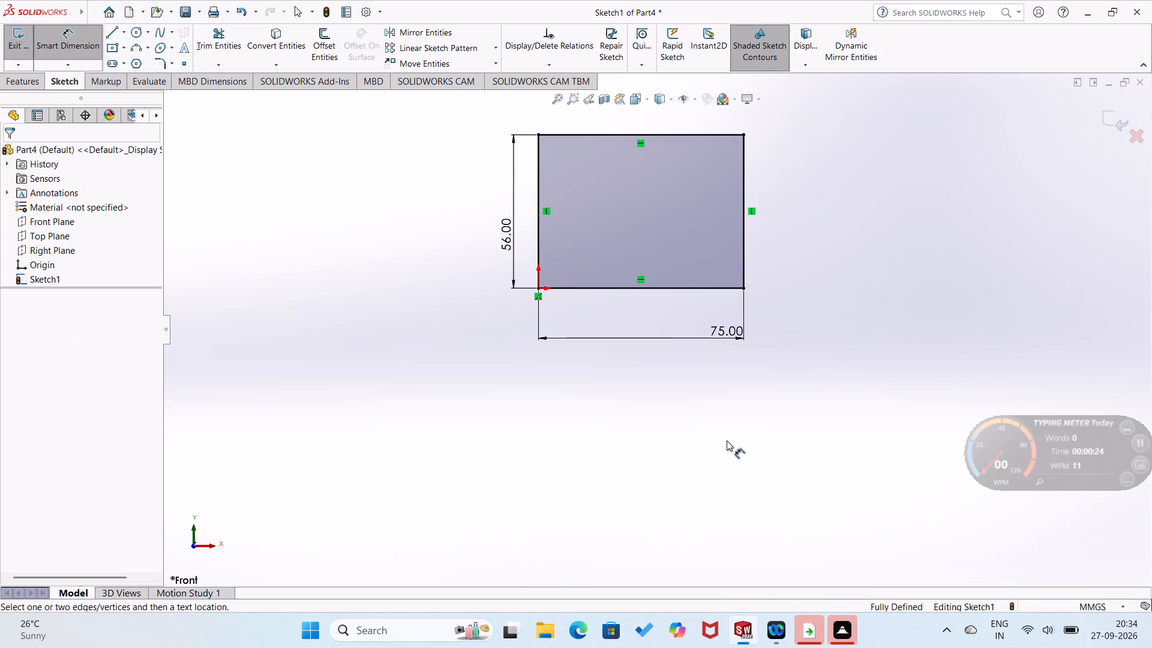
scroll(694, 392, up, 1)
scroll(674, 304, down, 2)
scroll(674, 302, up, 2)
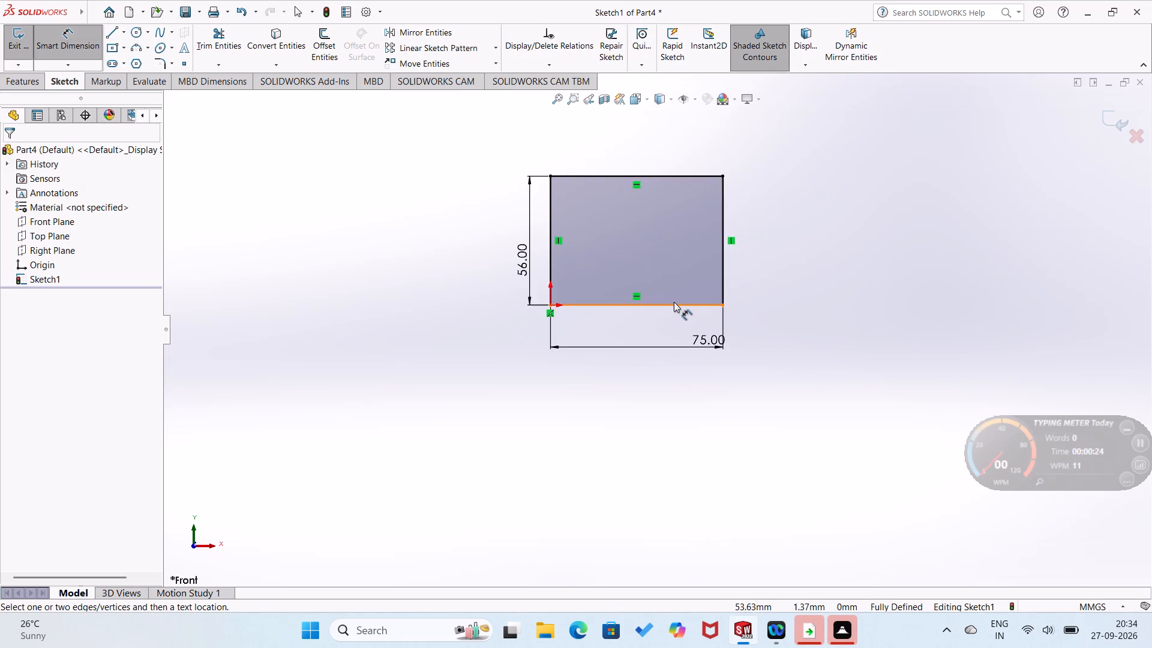
Extrude the 75 by 56 mm rectangle as a blind boss 32 mm deep.
scroll(675, 301, up, 1)
scroll(675, 301, down, 5)
scroll(675, 301, up, 5)
scroll(676, 300, down, 2)
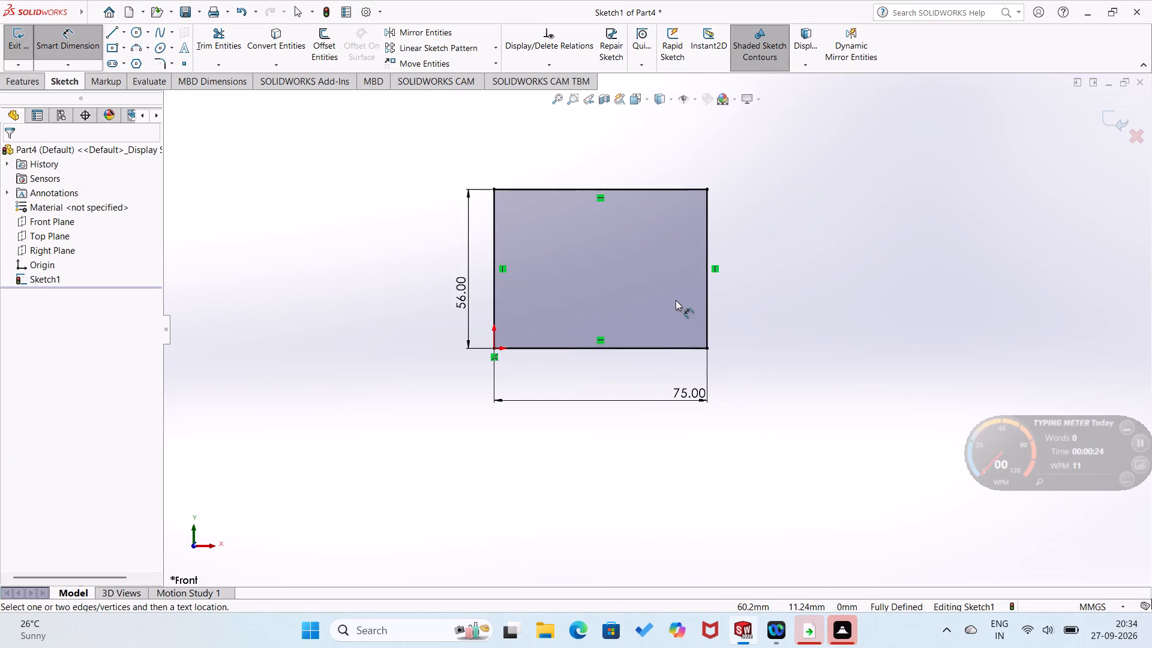
scroll(676, 300, down, 2)
click(43, 83)
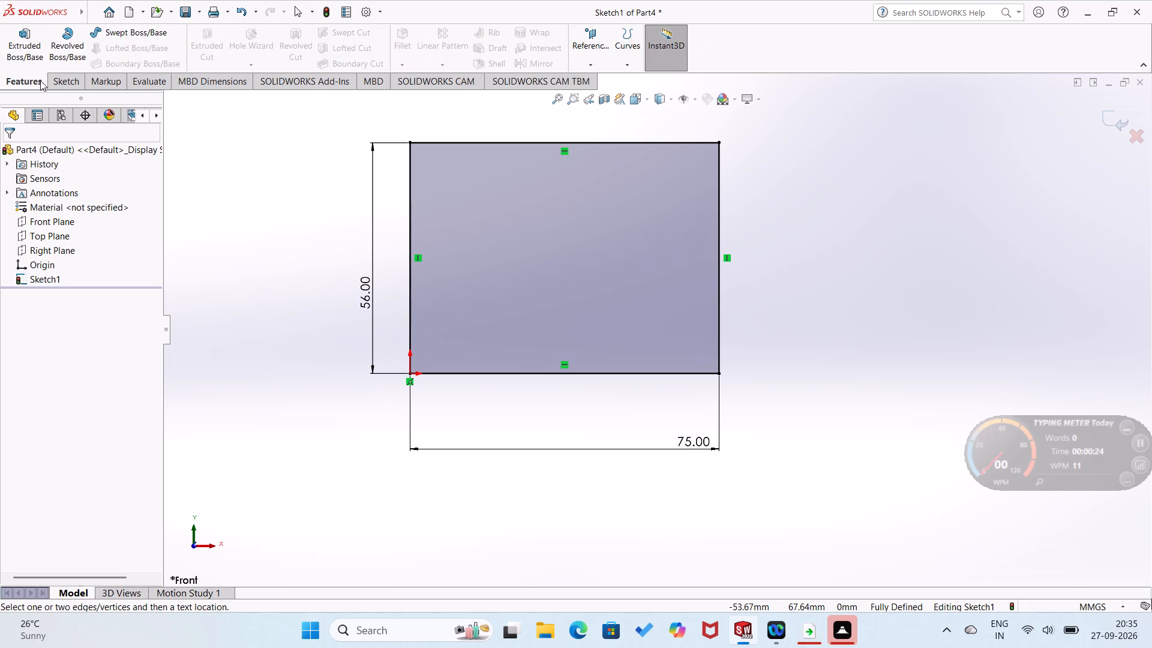
click(33, 61)
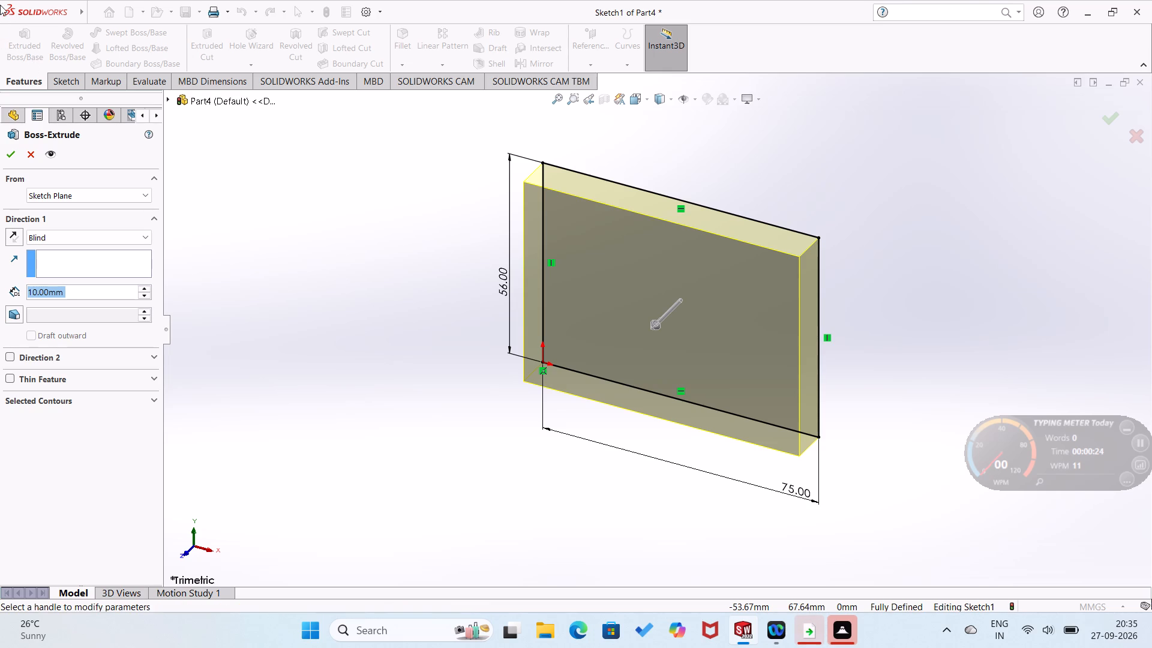
text(32)
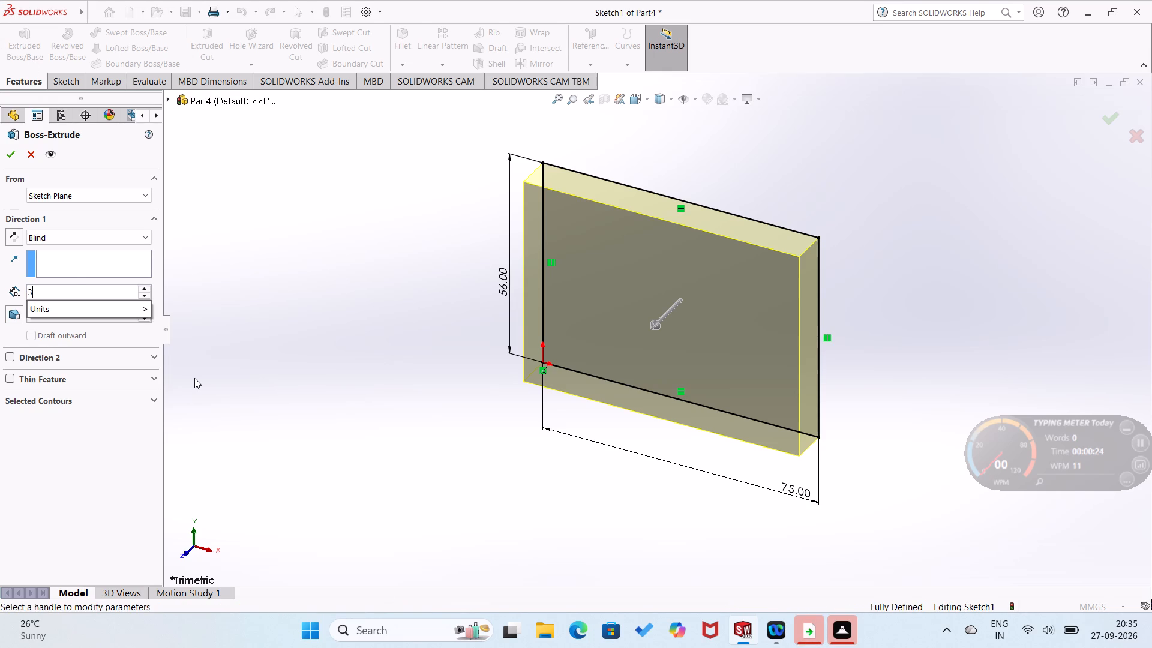
key(Return)
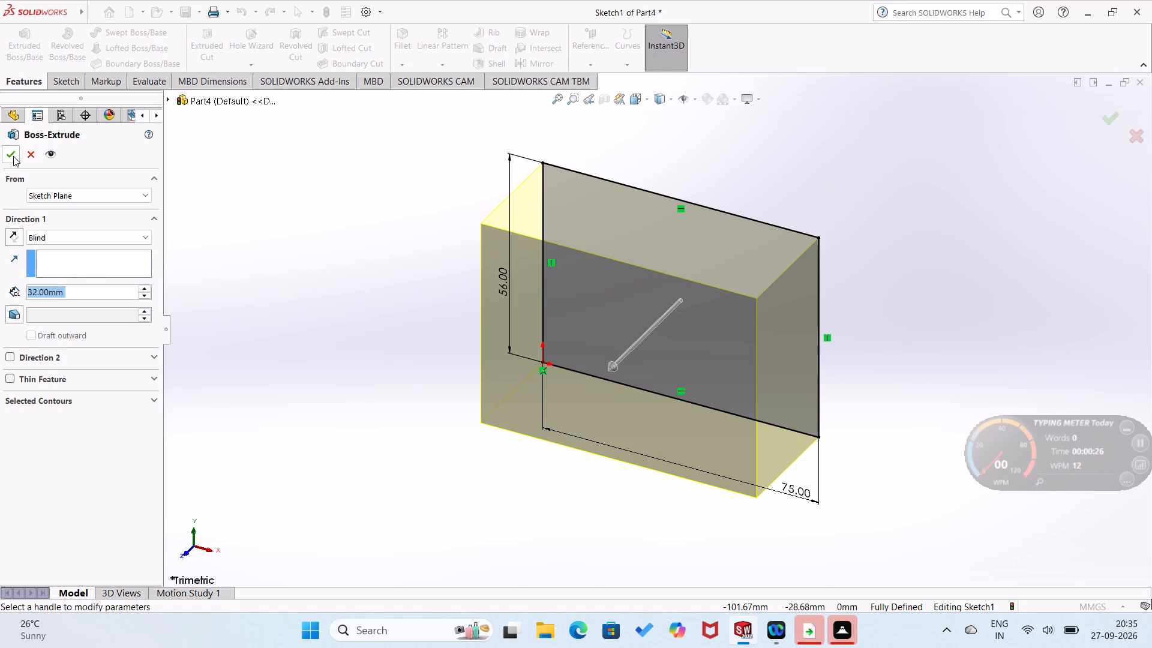
click(13, 156)
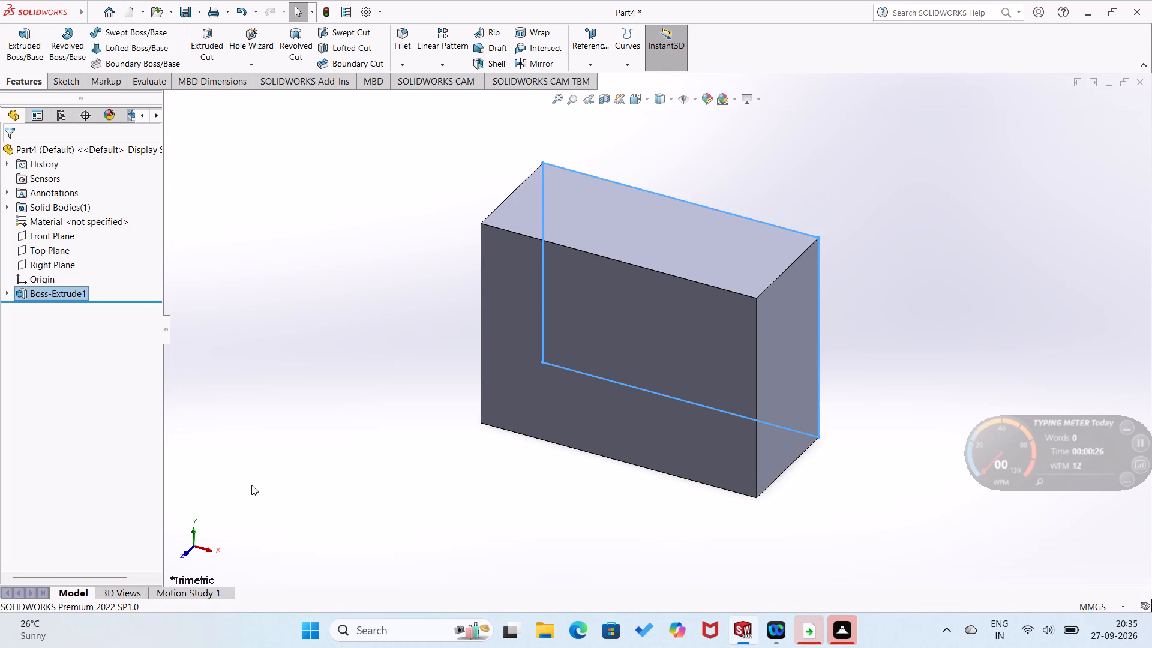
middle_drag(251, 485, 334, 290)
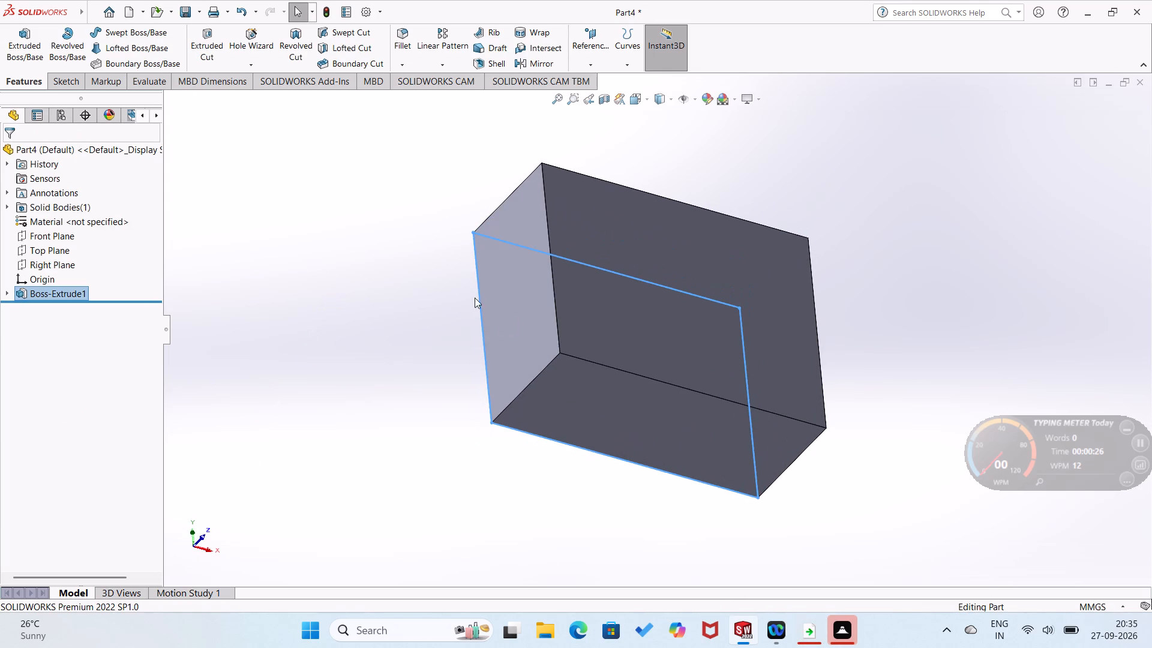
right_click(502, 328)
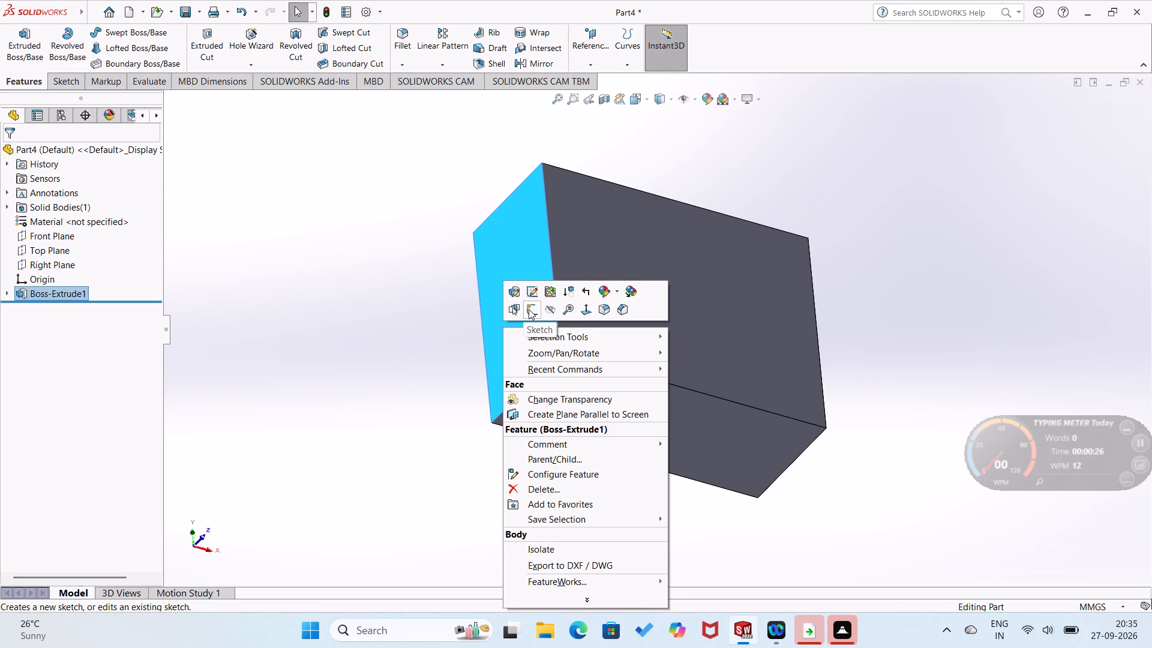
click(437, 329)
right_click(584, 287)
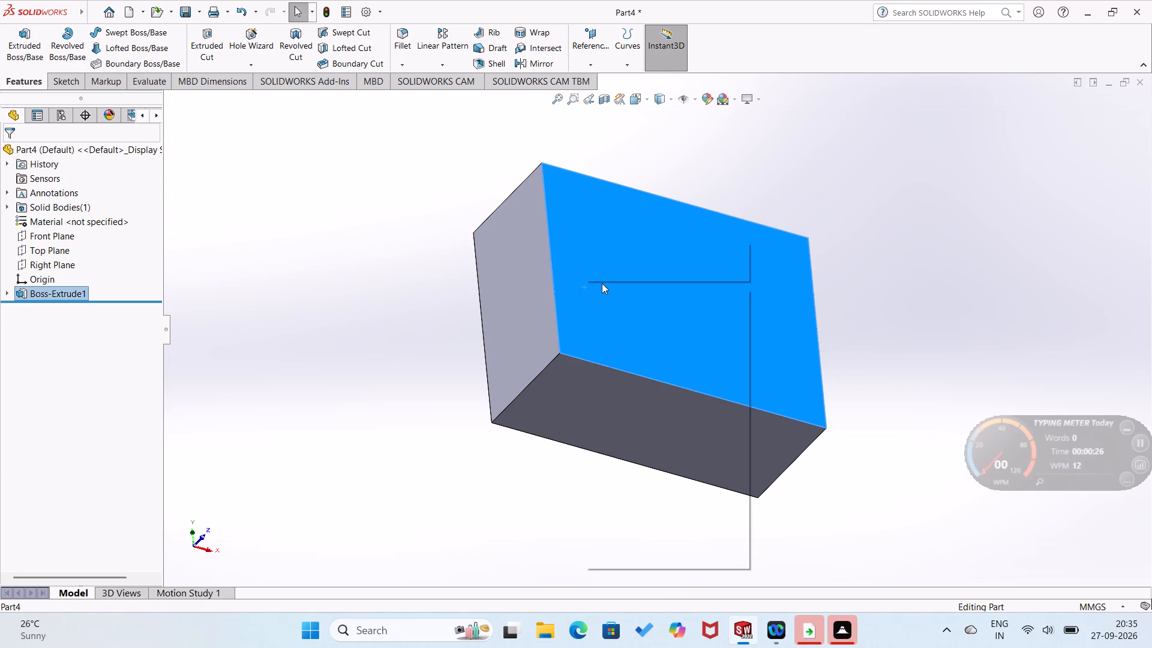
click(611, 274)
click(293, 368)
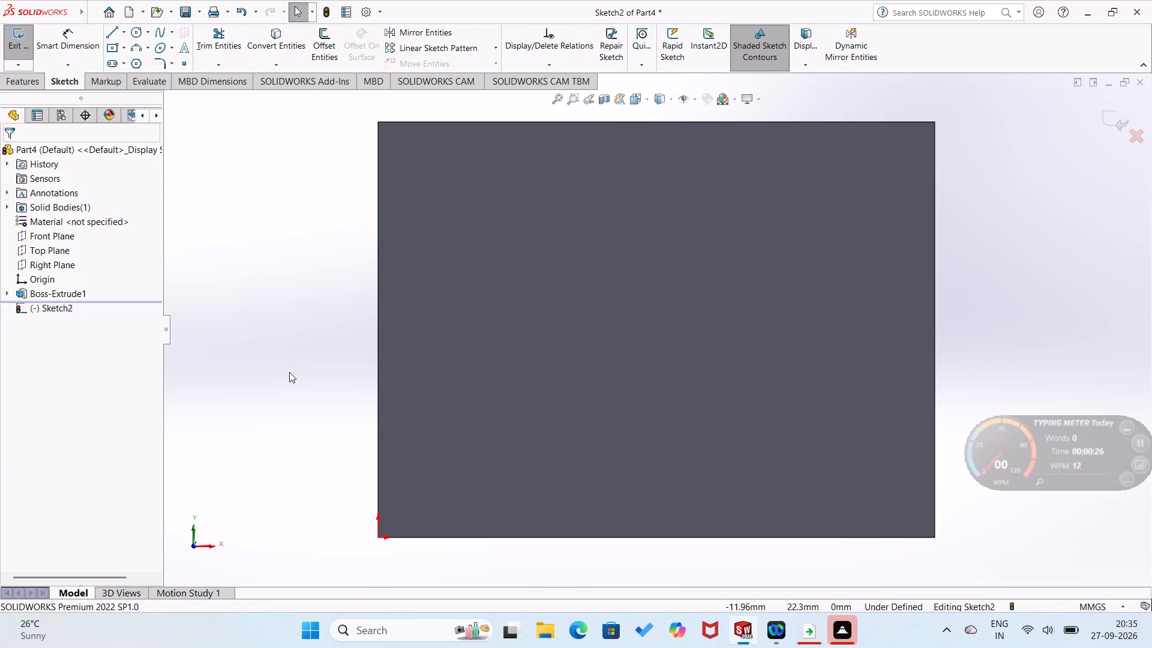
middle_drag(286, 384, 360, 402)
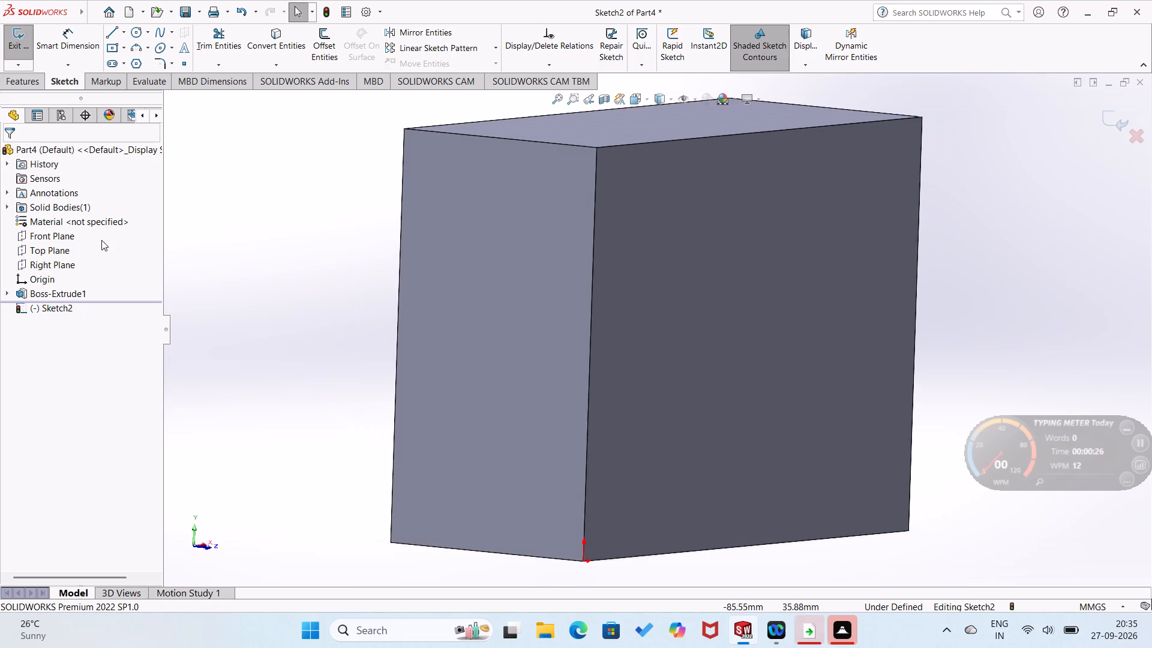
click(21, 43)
On the block's 32 by 56 mm side face at the origin, sketch a full-width horizontal construction line at mid-height.
right_click(454, 349)
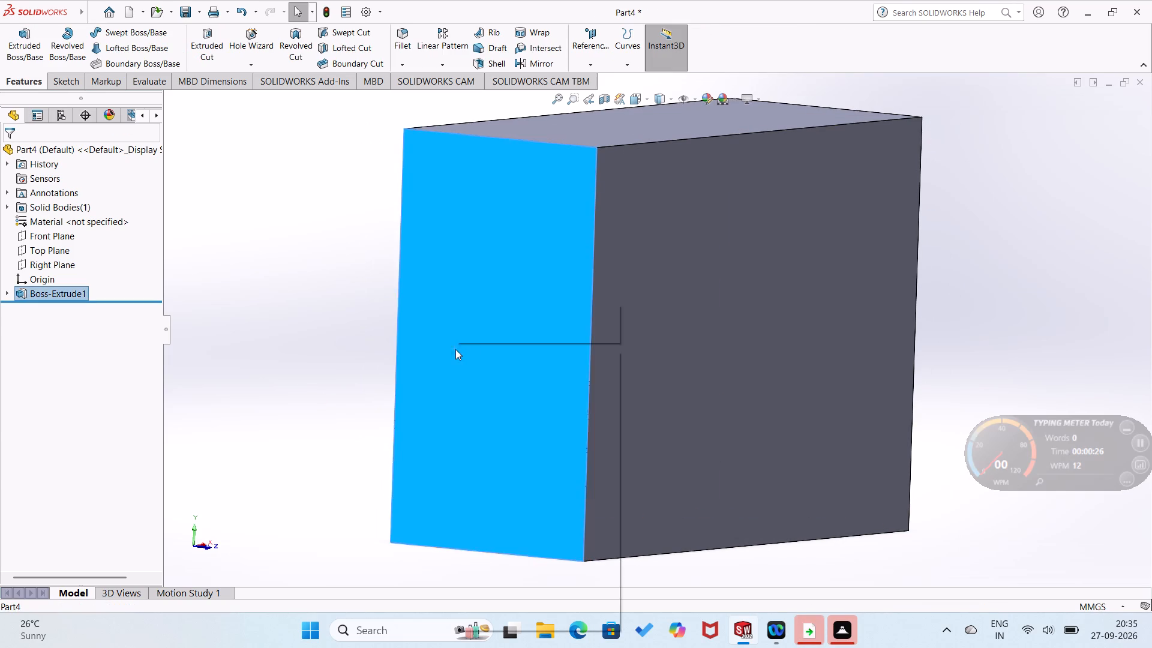
click(481, 337)
right_drag(430, 345, 411, 338)
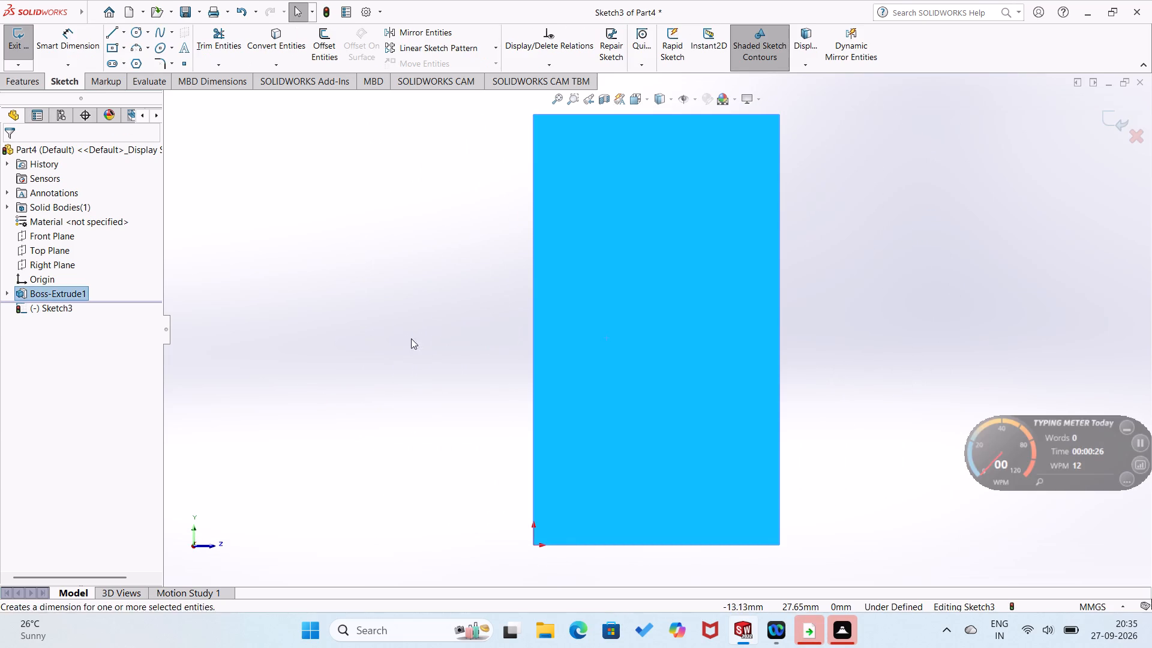
right_drag(411, 338, 285, 373)
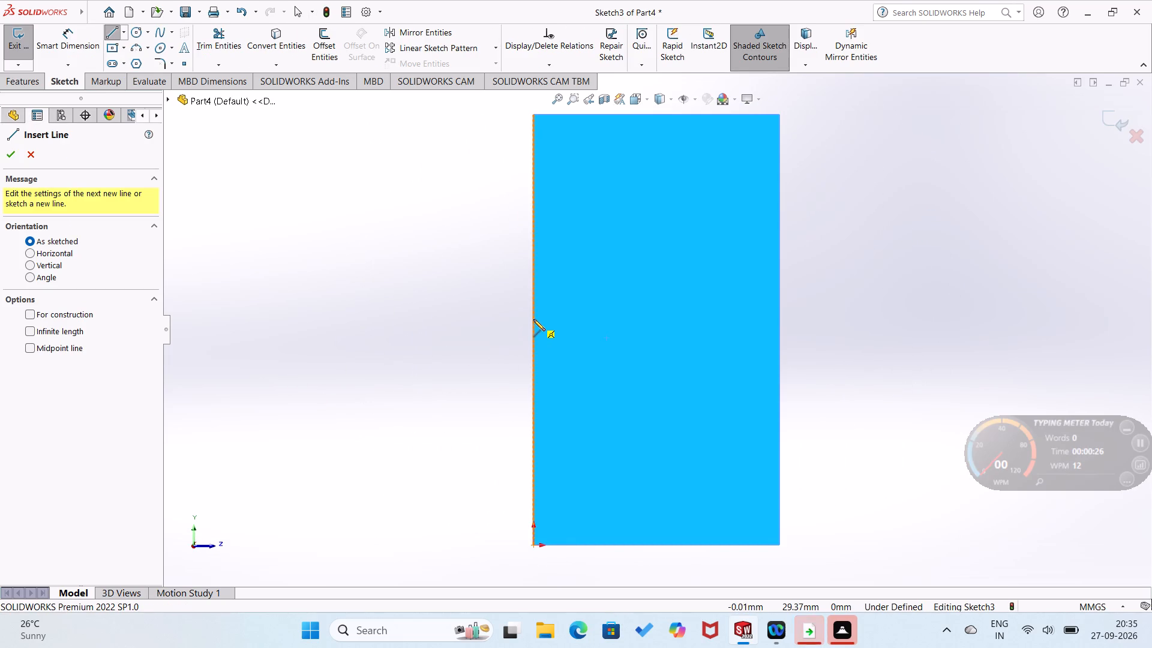
click(533, 328)
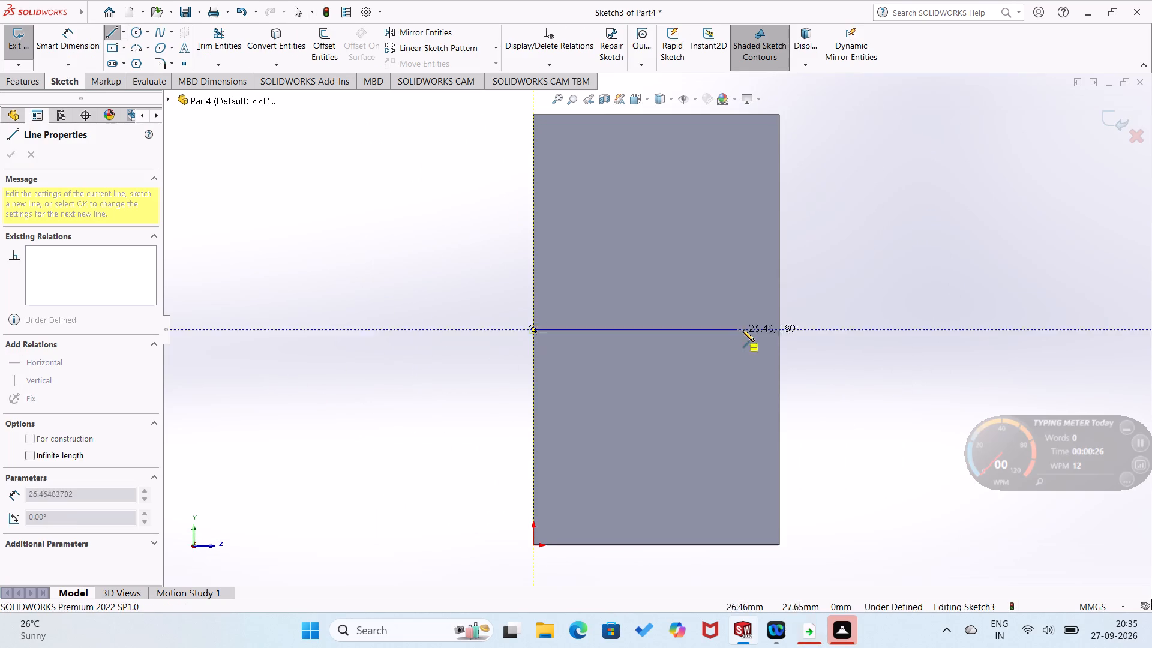
click(779, 329)
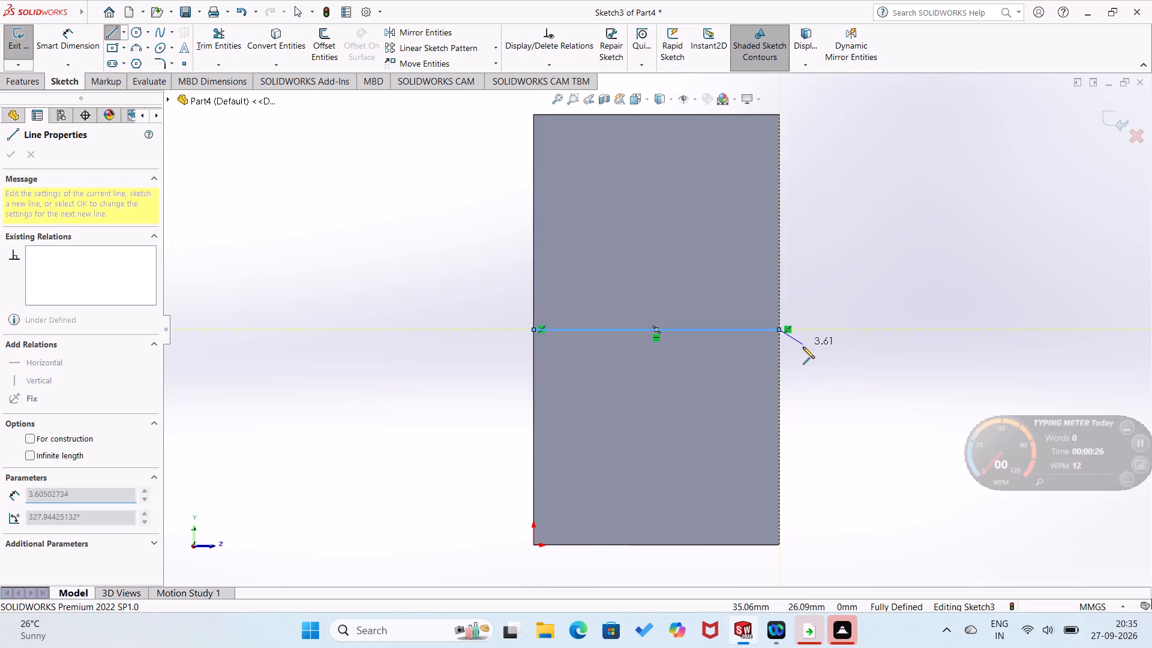
right_drag(803, 347, 866, 214)
right_click(760, 326)
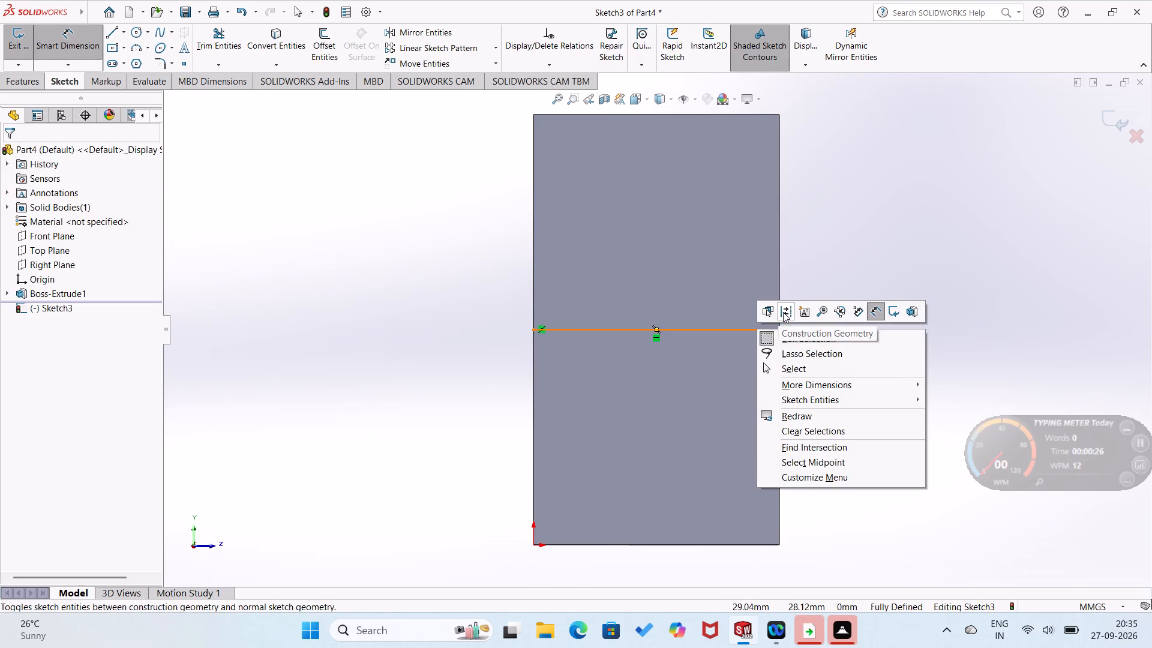
click(784, 311)
click(757, 331)
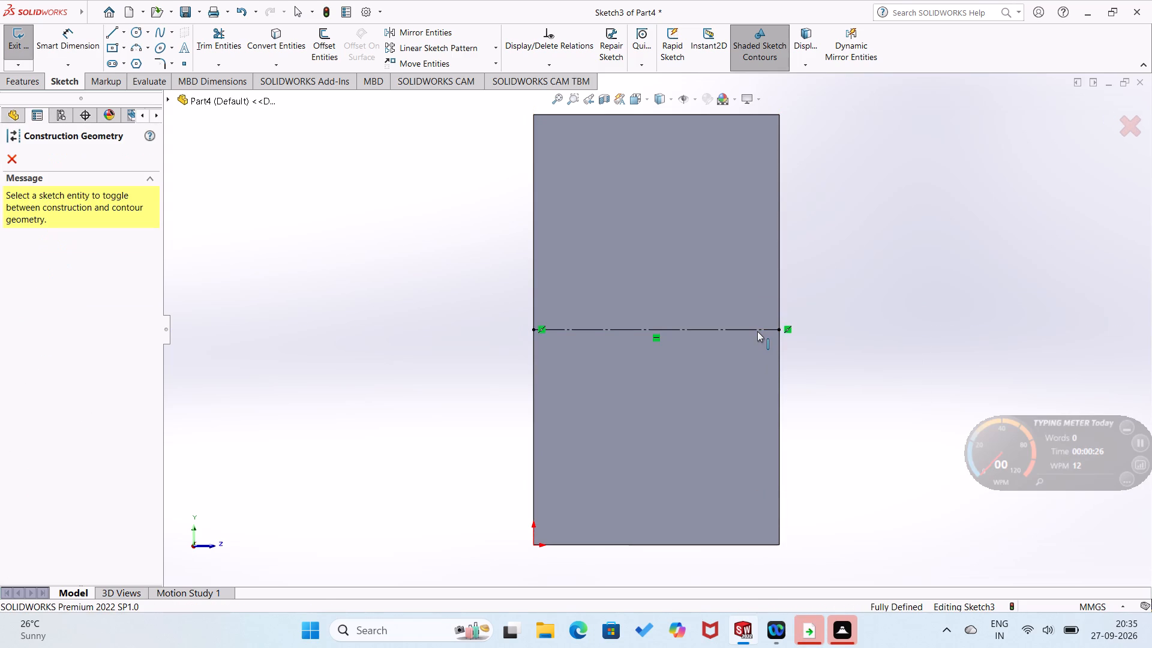
Start the Line command in the side face sketch.
right_drag(871, 339, 767, 386)
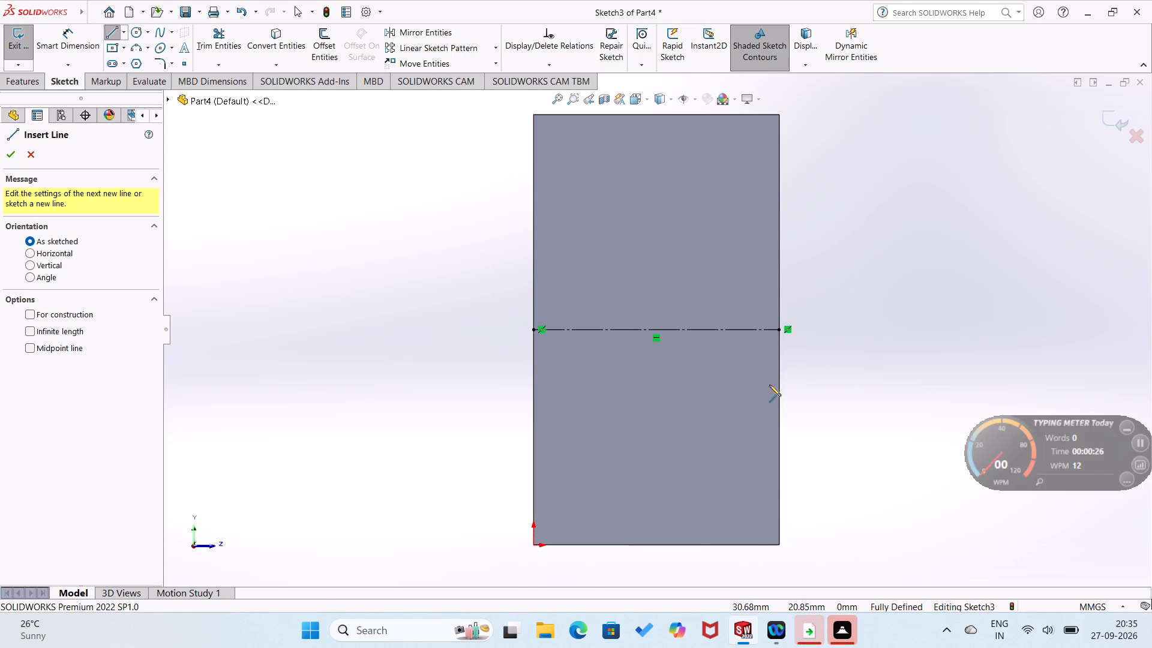
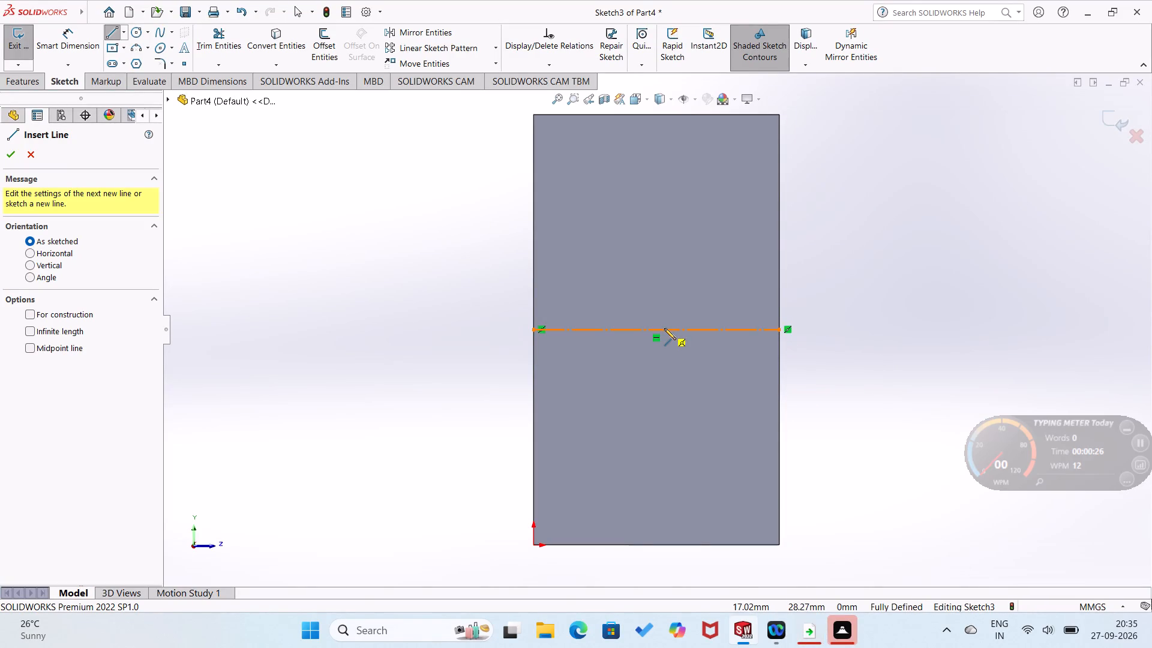
Sketch a closed triangle with its apex on the construction line and a base about 27 mm long on the vertical edge opposite the origin.
click(778, 241)
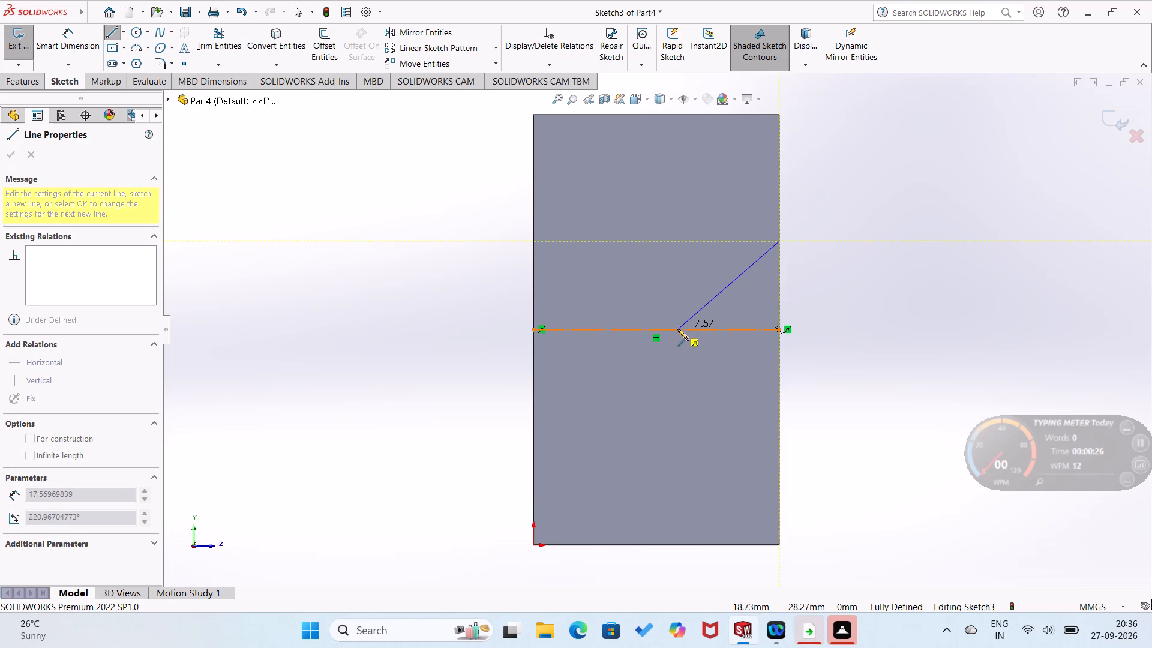
click(677, 329)
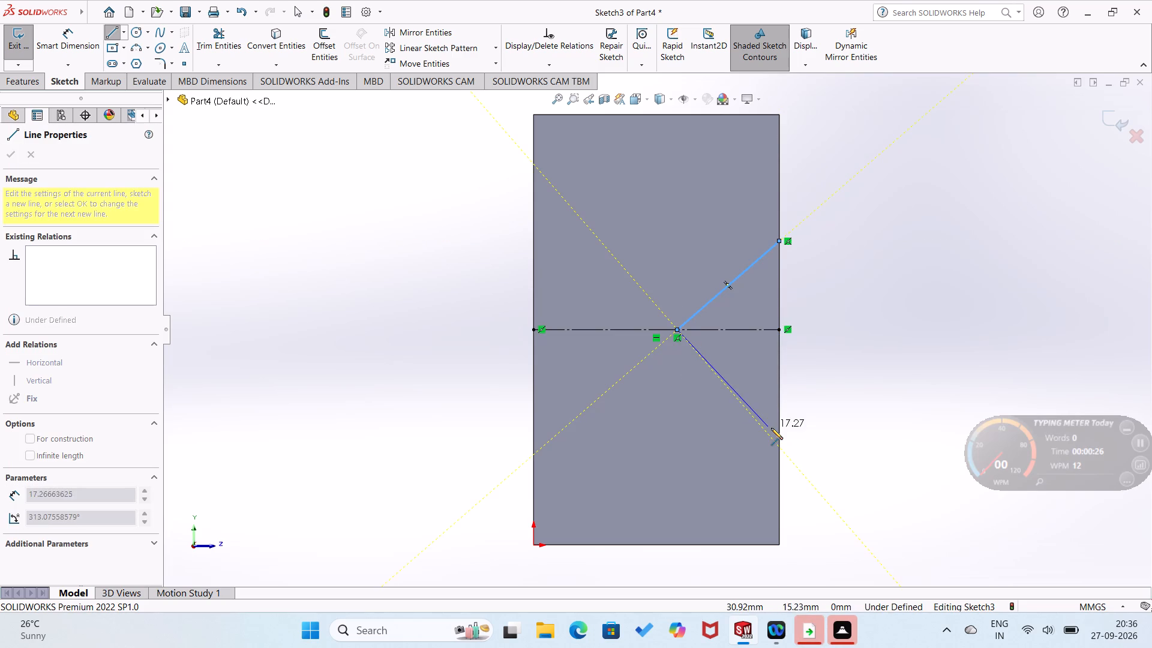
click(779, 448)
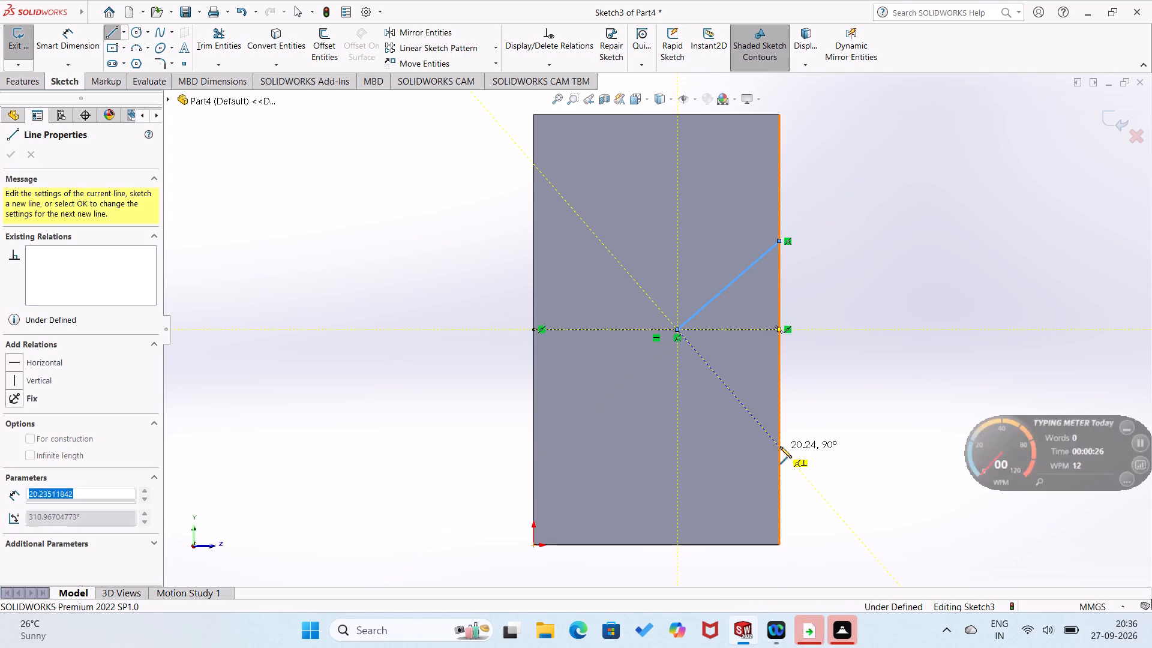
click(781, 242)
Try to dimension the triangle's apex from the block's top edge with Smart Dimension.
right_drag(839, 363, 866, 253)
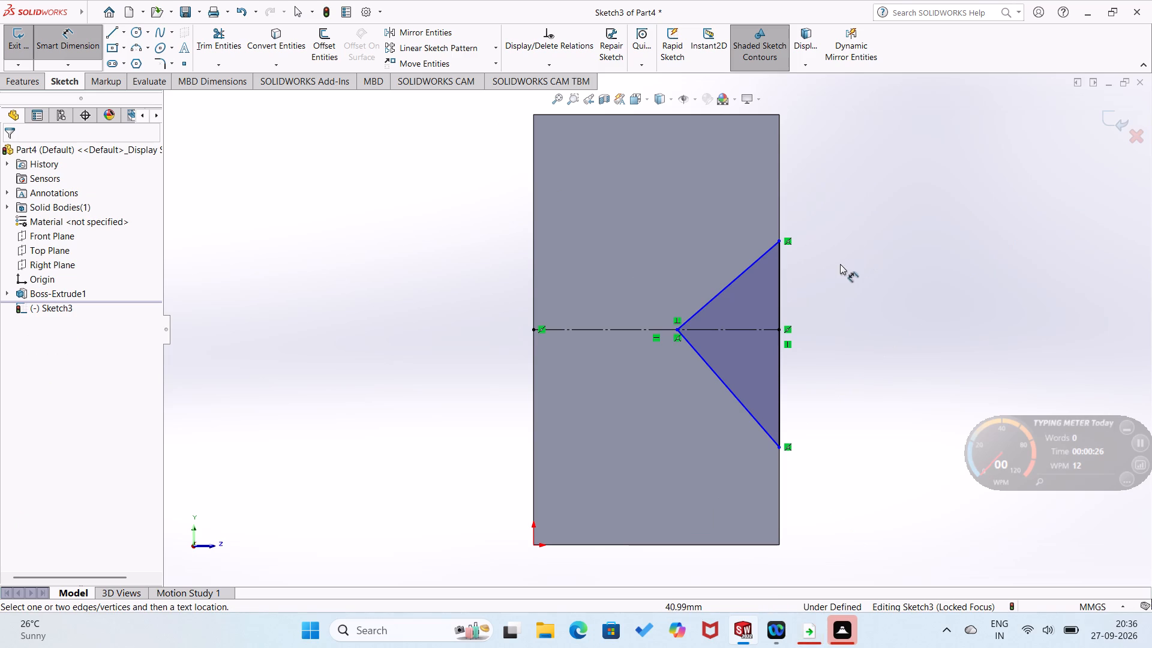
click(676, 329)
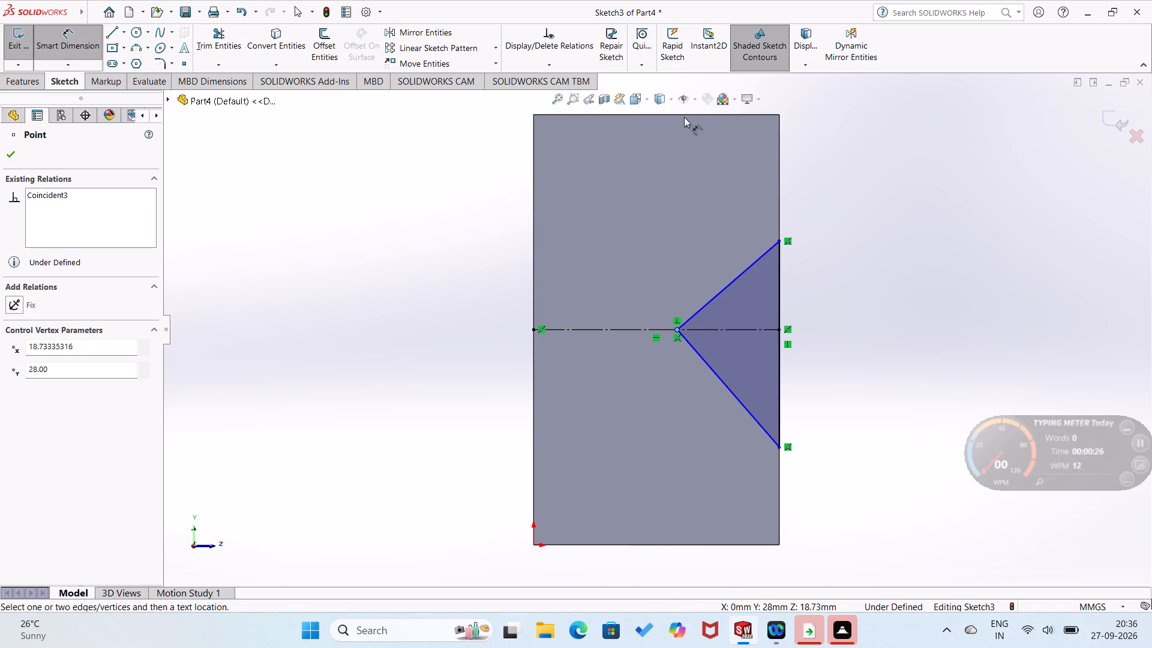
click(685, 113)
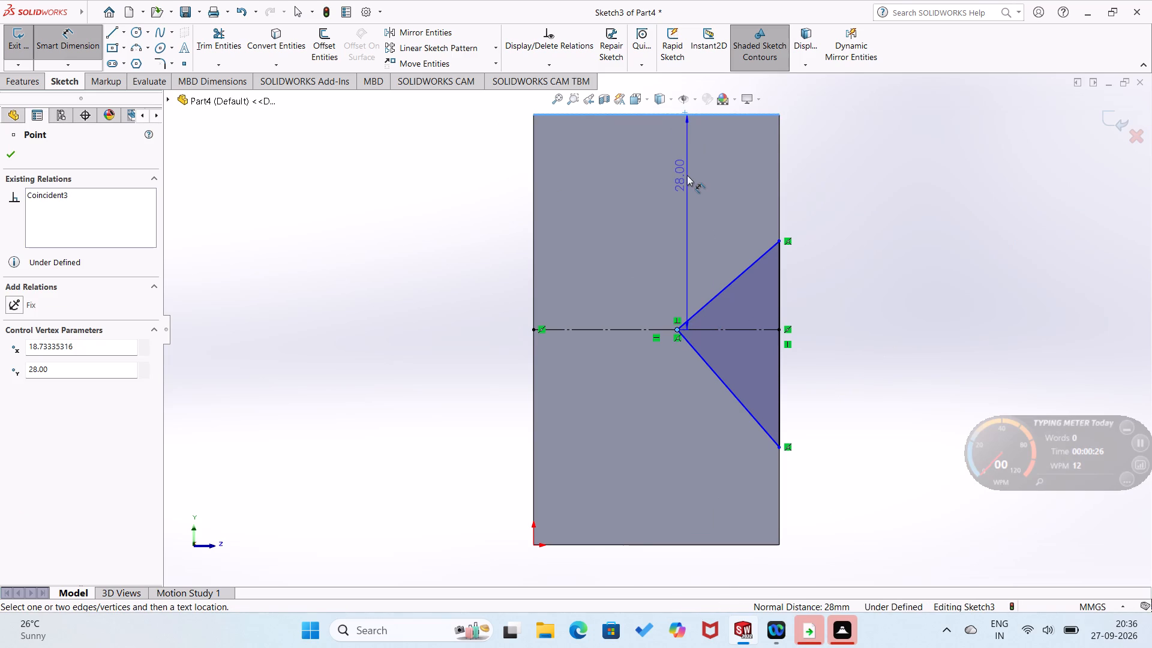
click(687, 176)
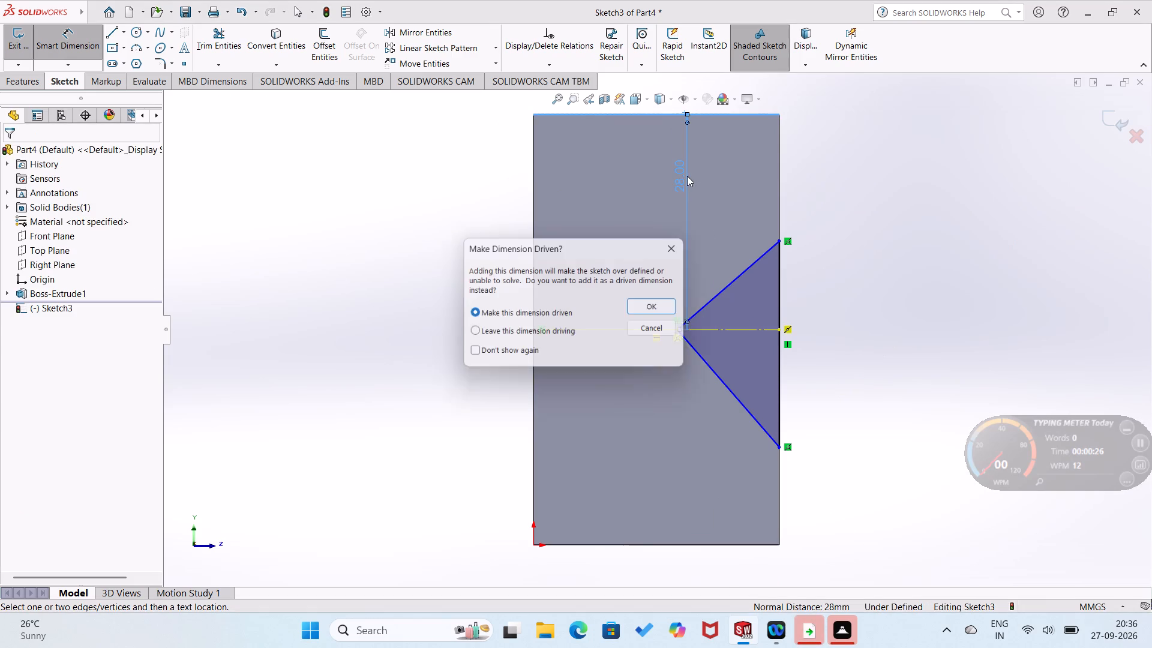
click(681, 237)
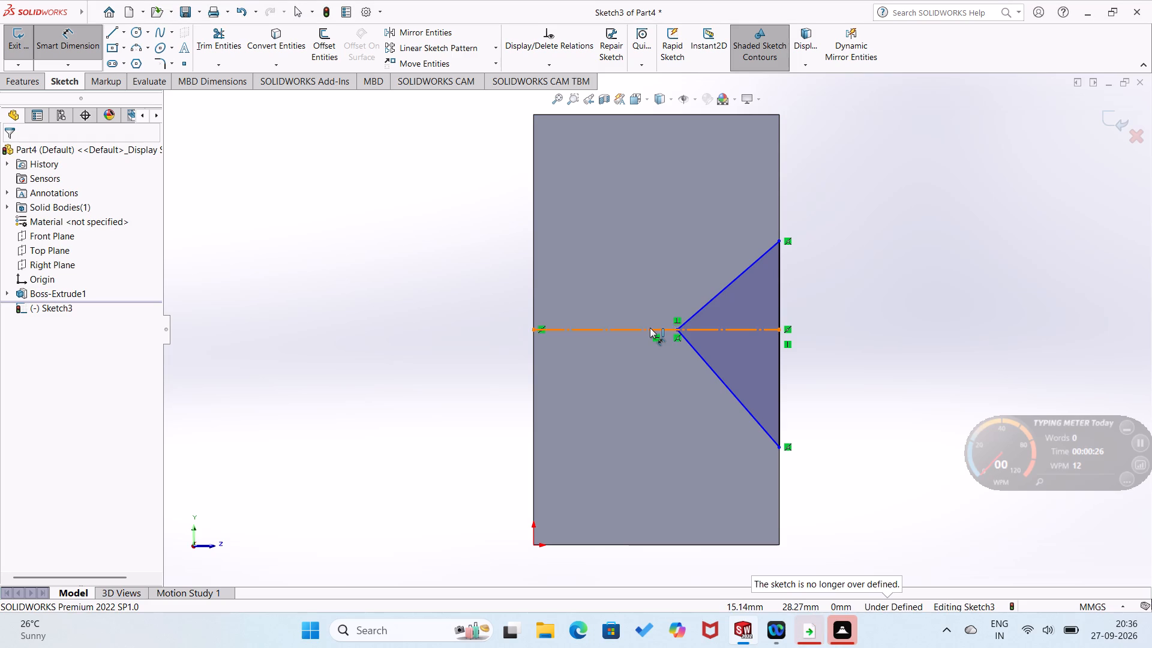
Delete the horizontal mid-height construction line from the sketch.
click(650, 328)
key(Delete)
key(BackSpace)
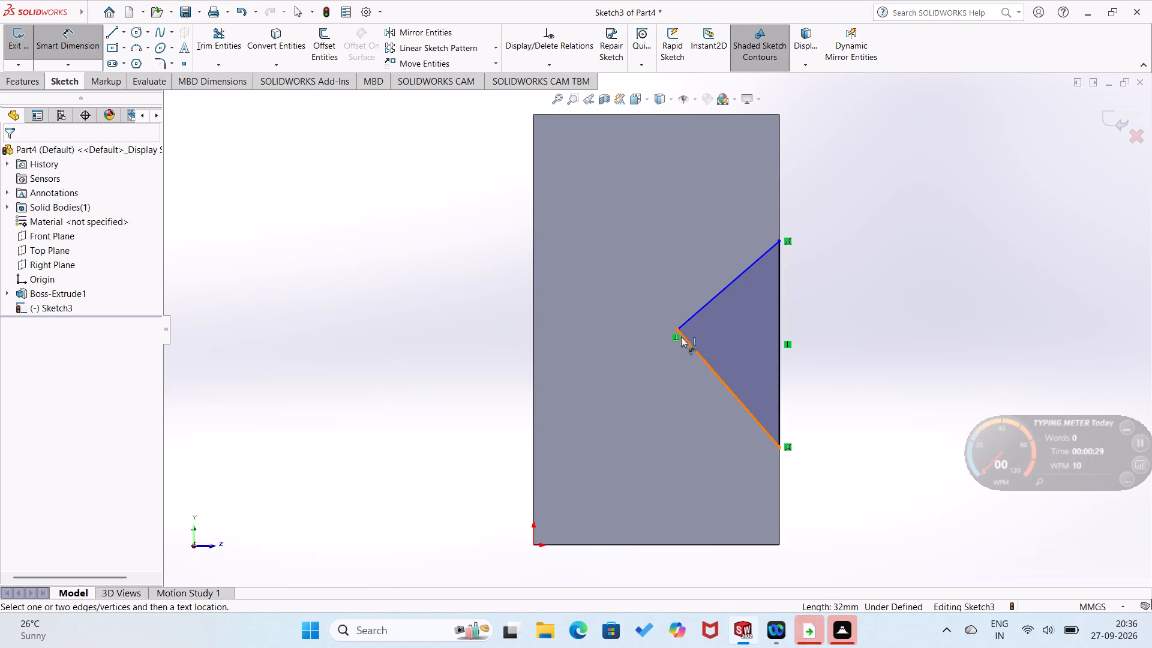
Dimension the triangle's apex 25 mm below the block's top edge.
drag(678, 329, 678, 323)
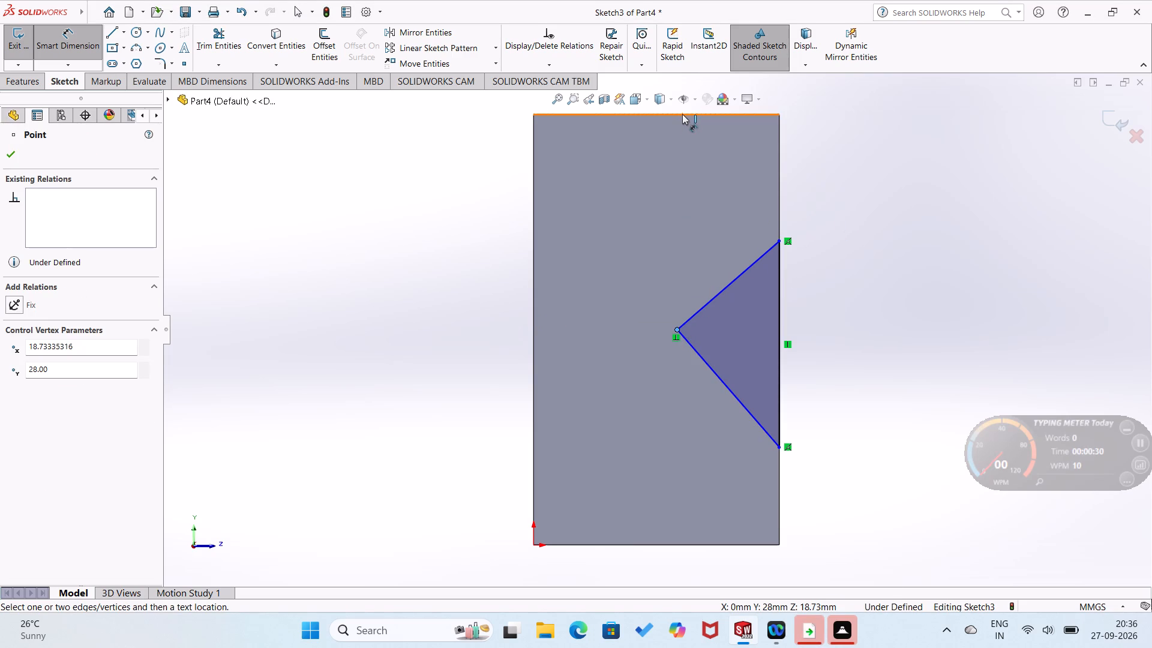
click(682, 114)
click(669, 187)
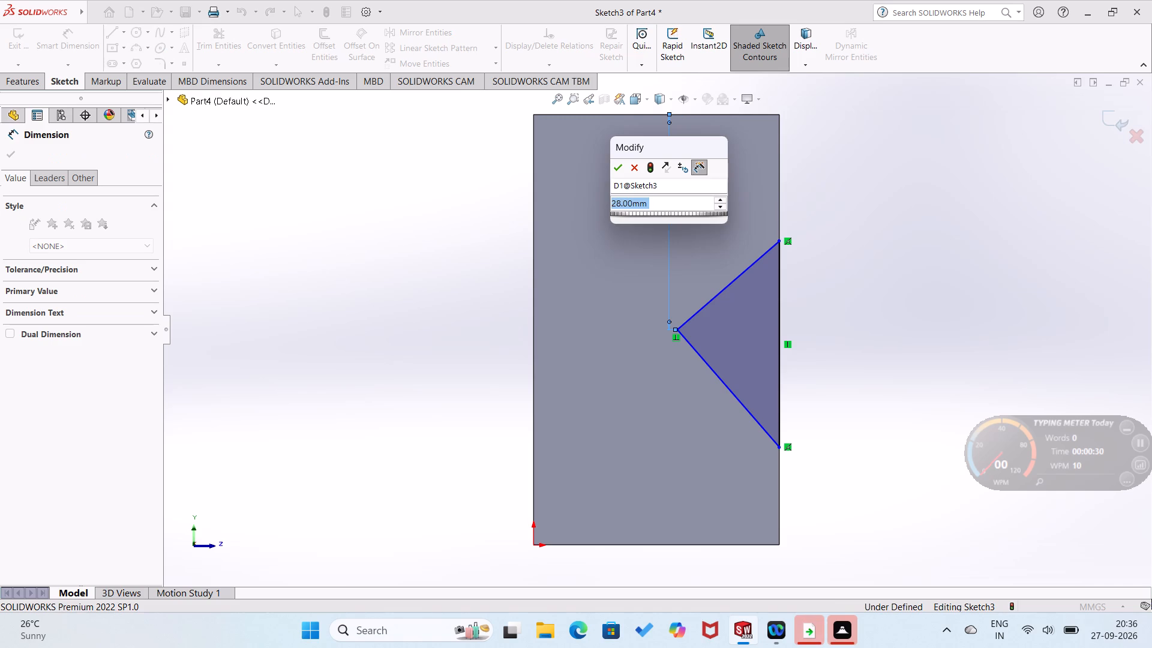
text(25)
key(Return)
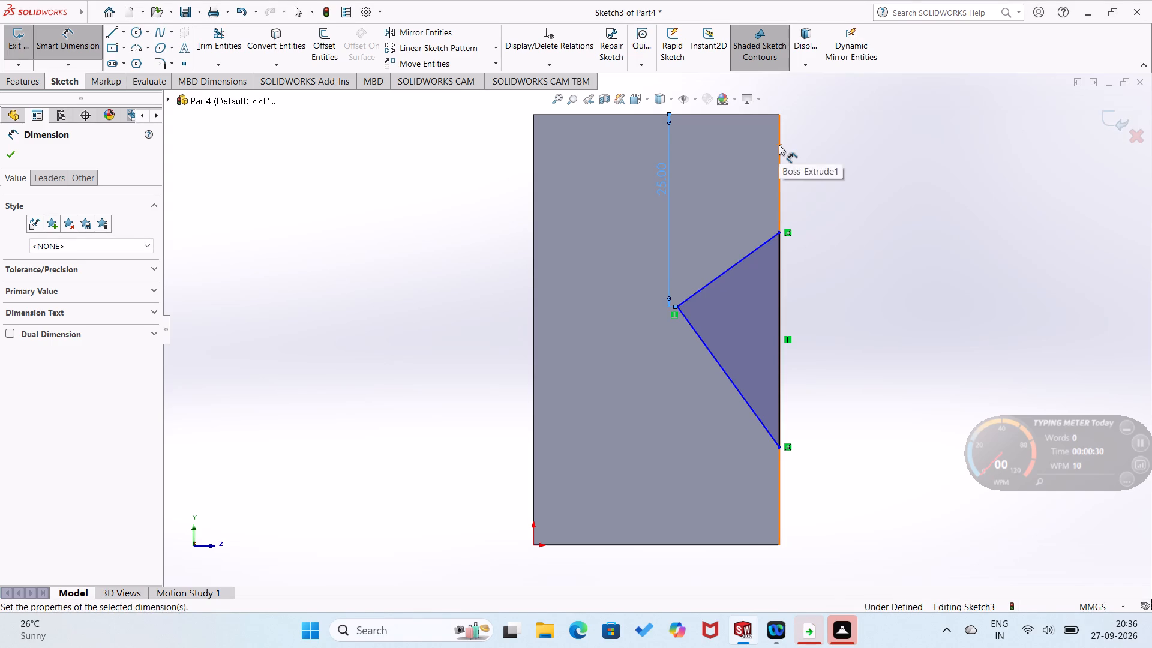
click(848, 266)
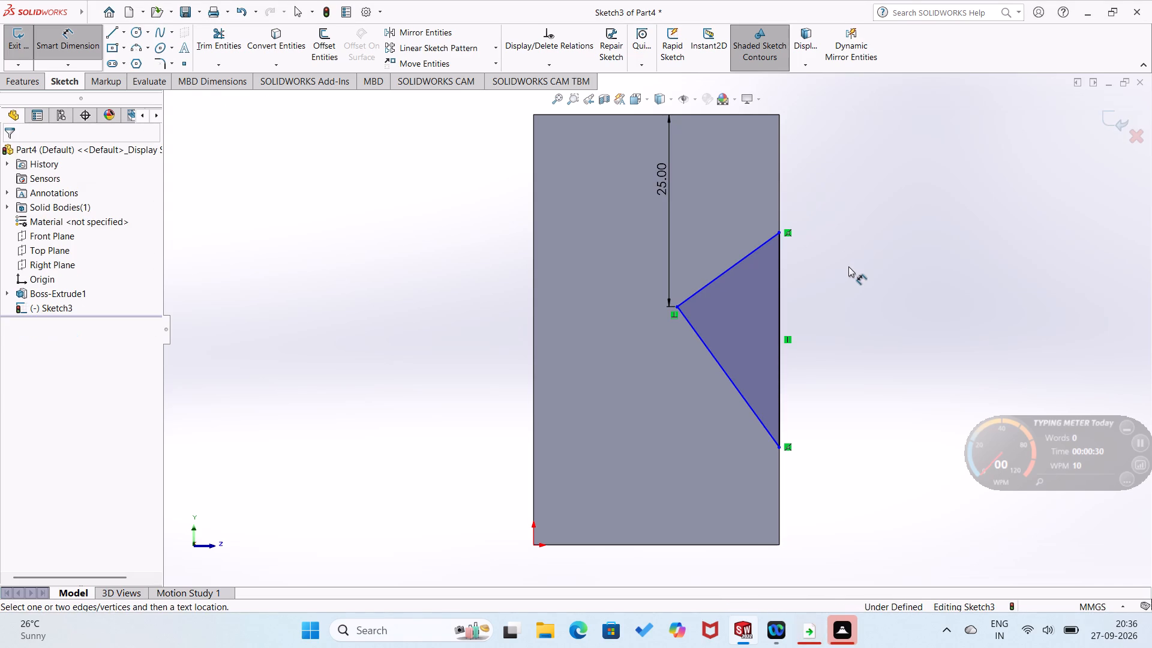
Dimension the triangle's apex 19 mm from the block's vertical edge through the origin.
click(677, 304)
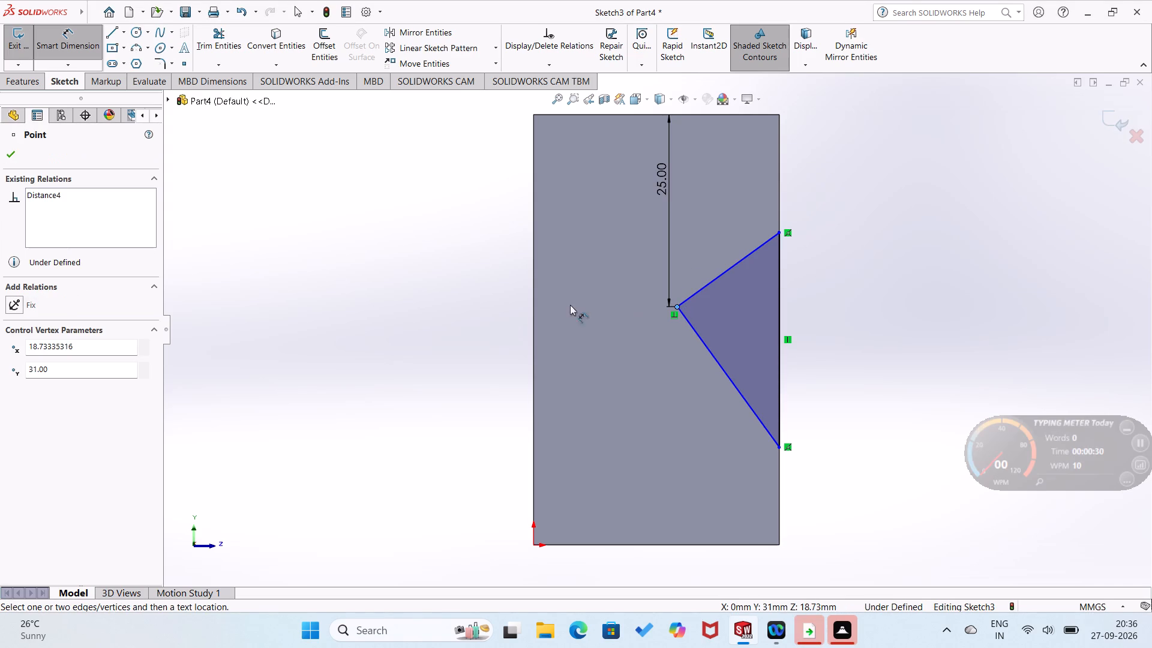
click(532, 304)
drag(584, 328, 591, 328)
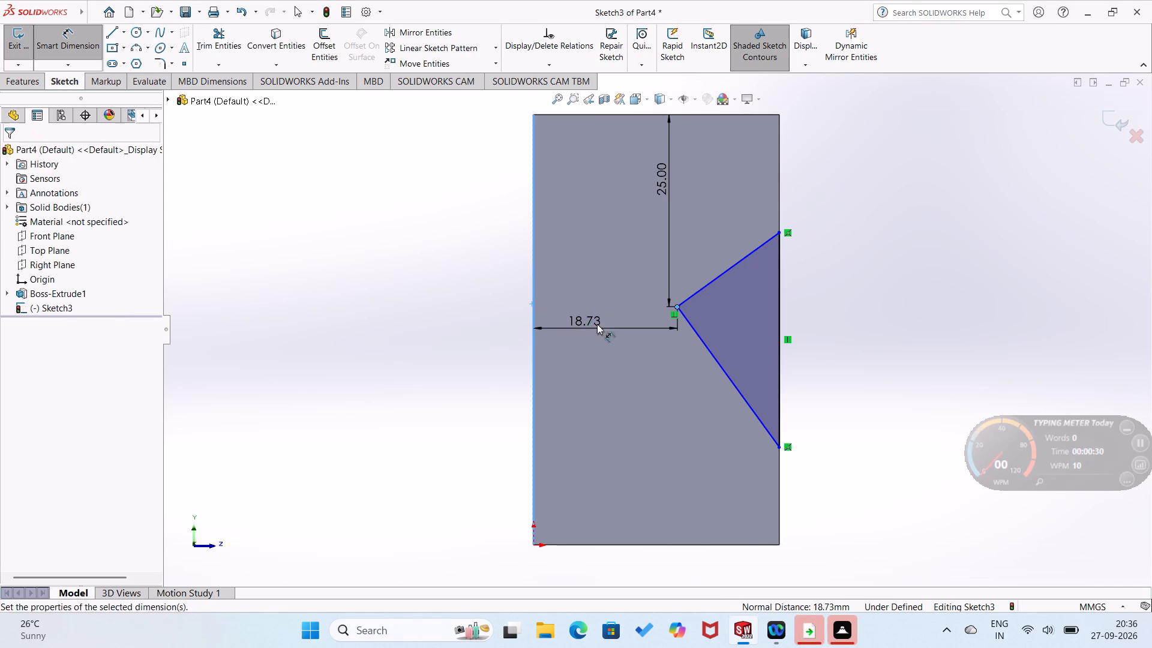
key(1)
key(9)
key(Return)
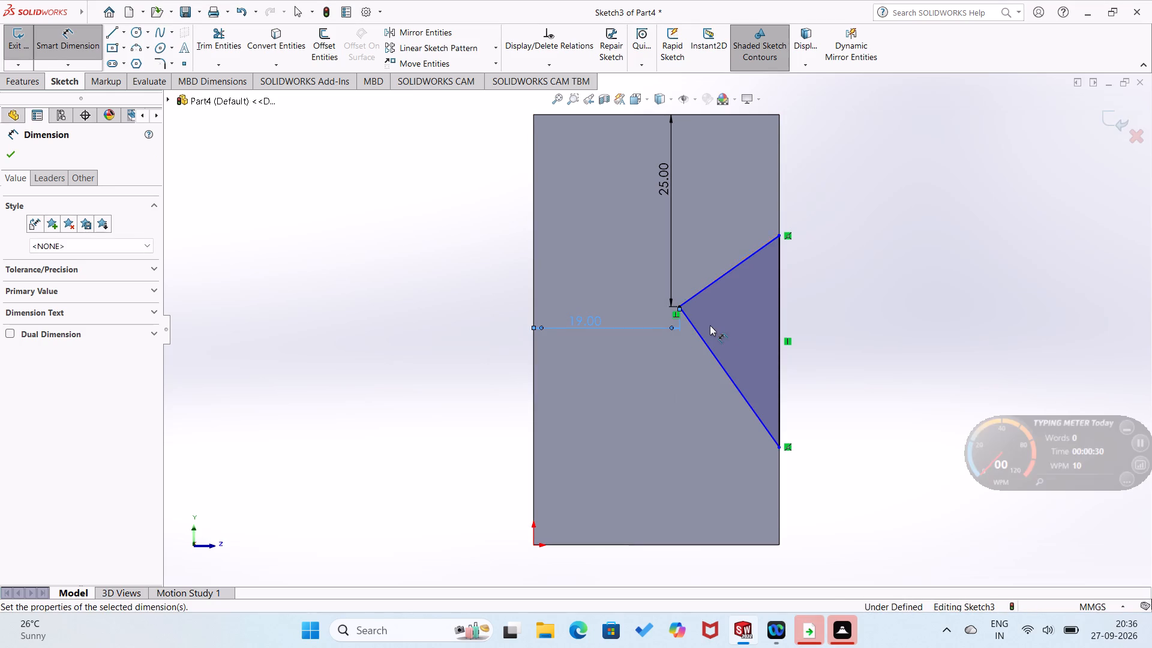
click(821, 321)
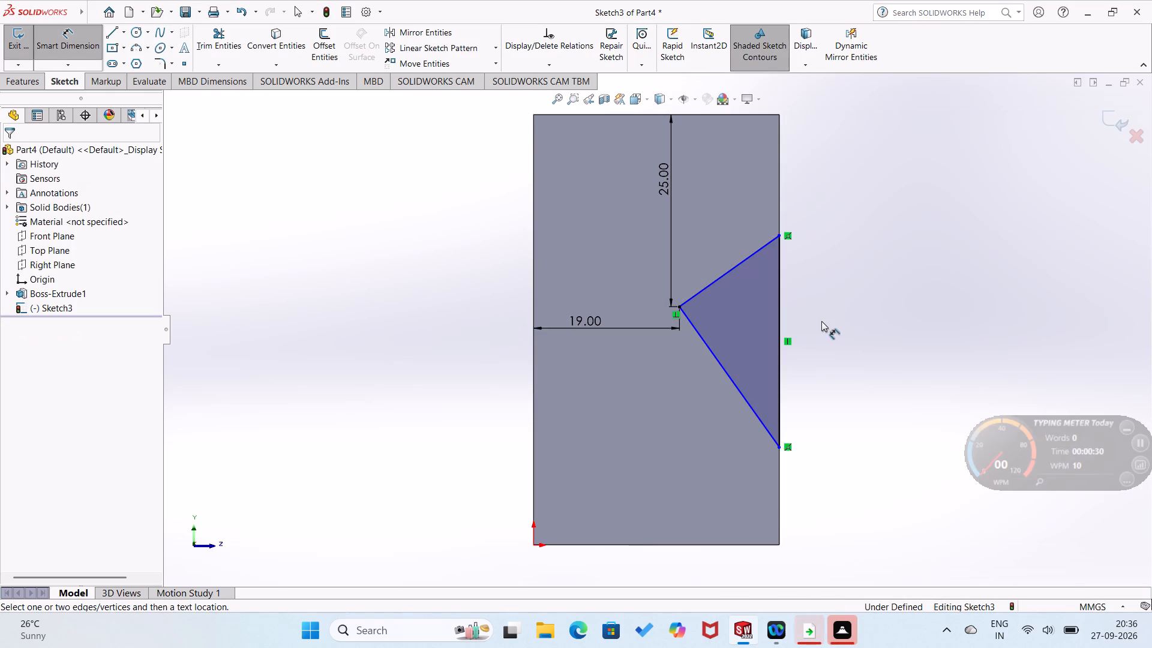
Dimension the triangle's lower base corner 9 mm above the block's adjacent bottom corner.
click(779, 545)
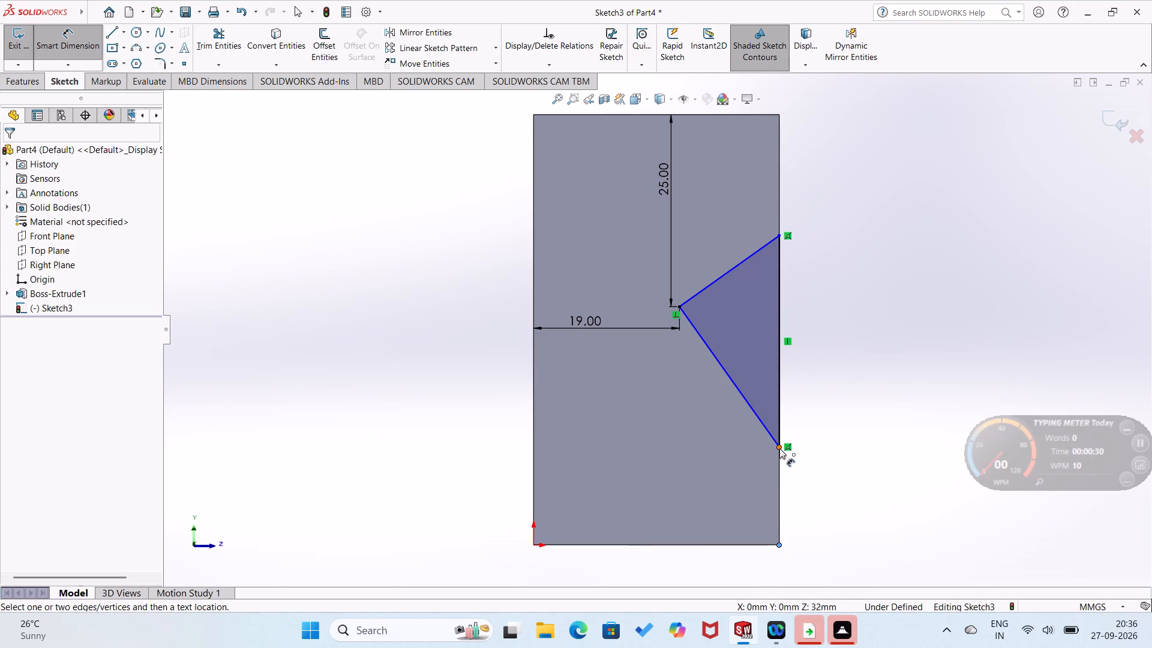
click(779, 448)
click(817, 479)
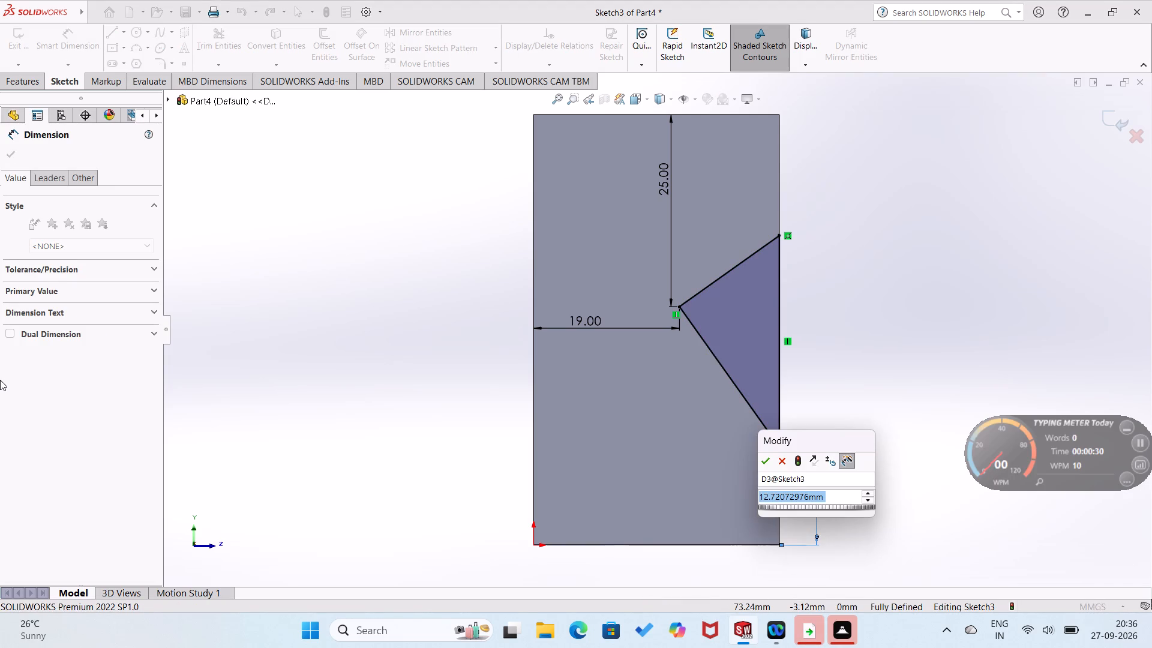
key(9)
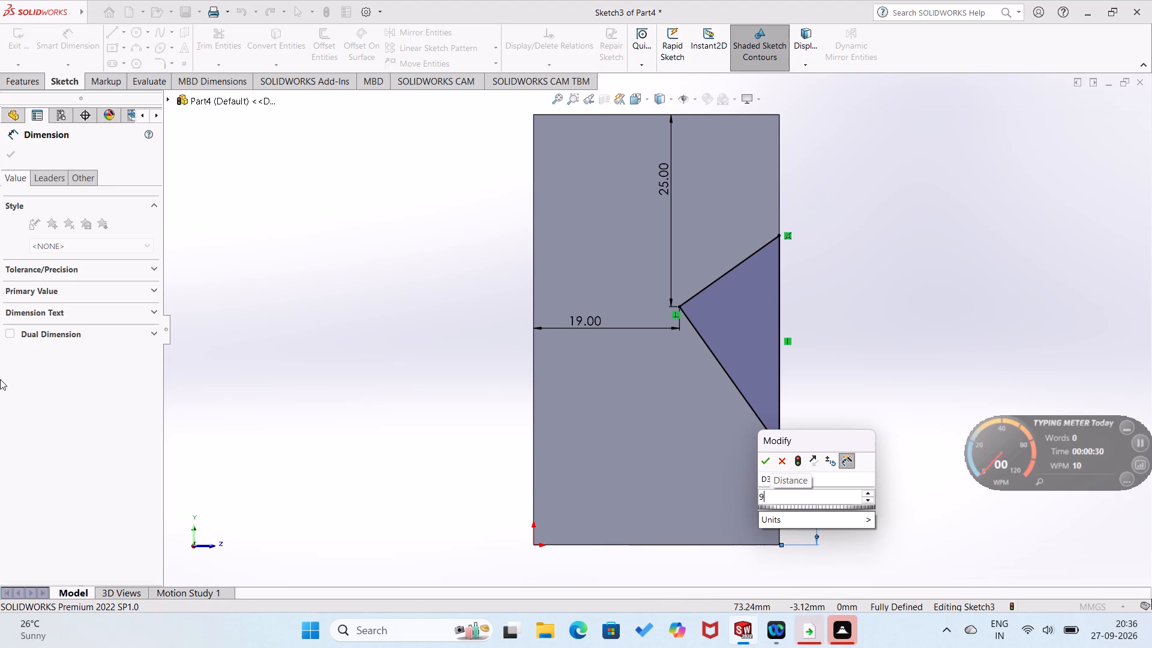
key(Return)
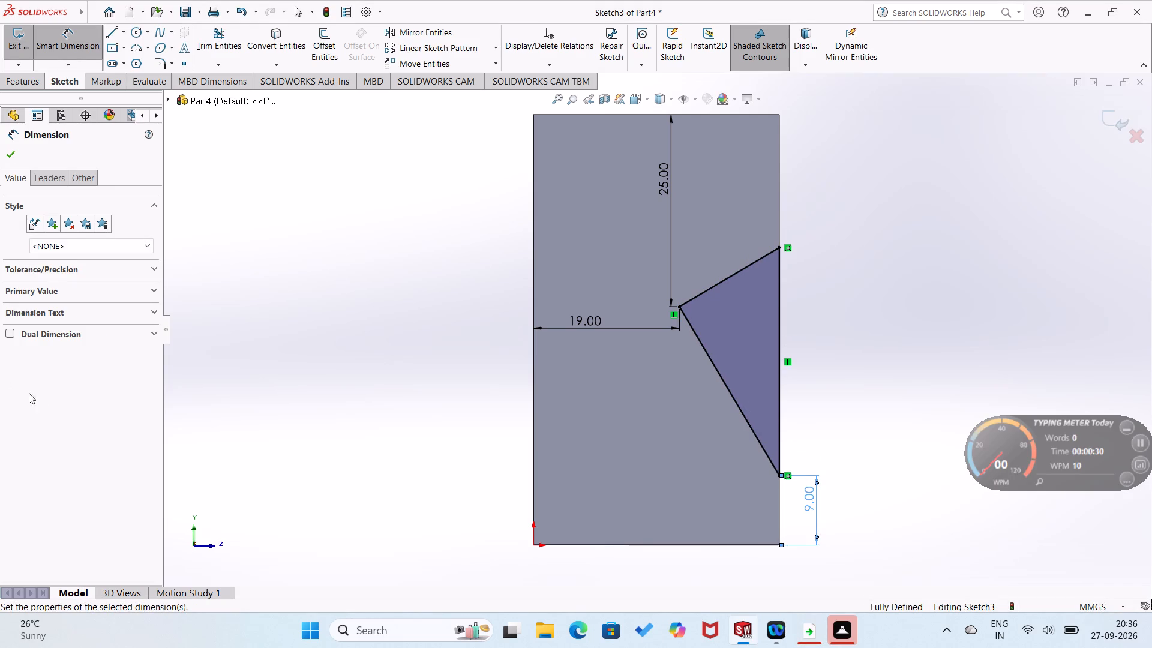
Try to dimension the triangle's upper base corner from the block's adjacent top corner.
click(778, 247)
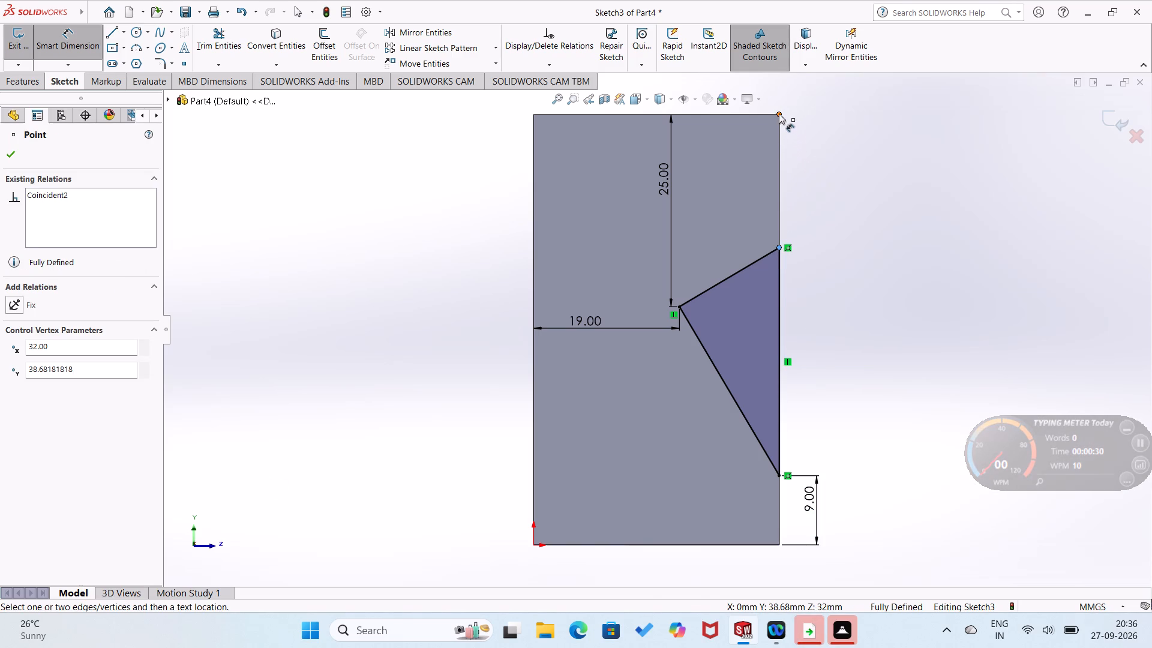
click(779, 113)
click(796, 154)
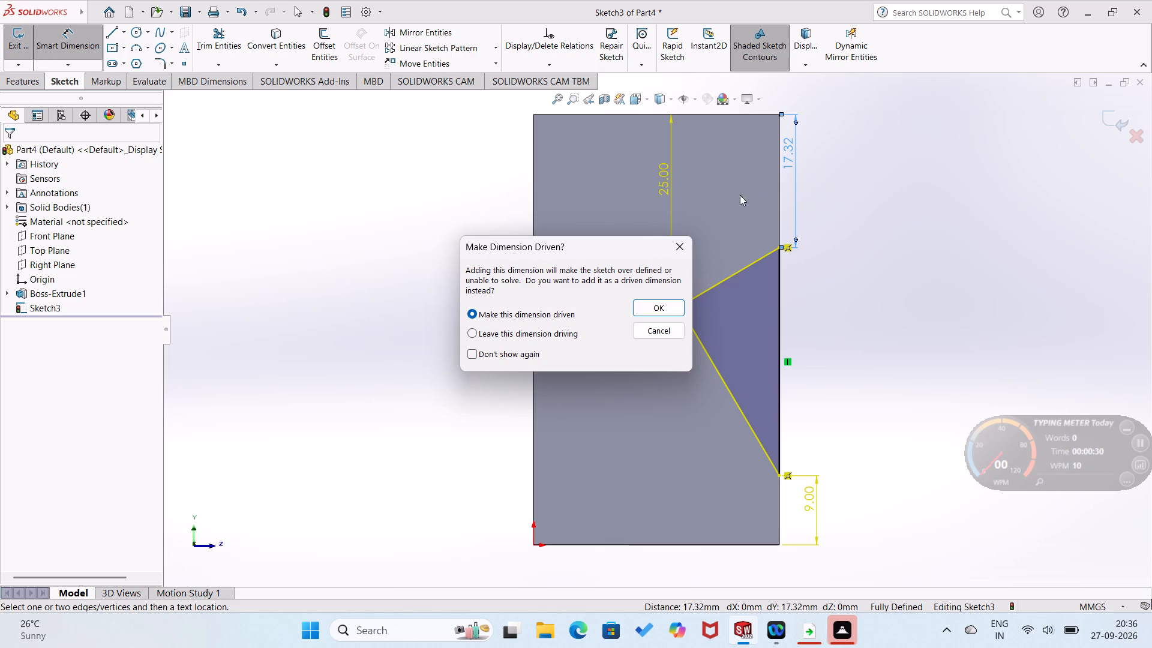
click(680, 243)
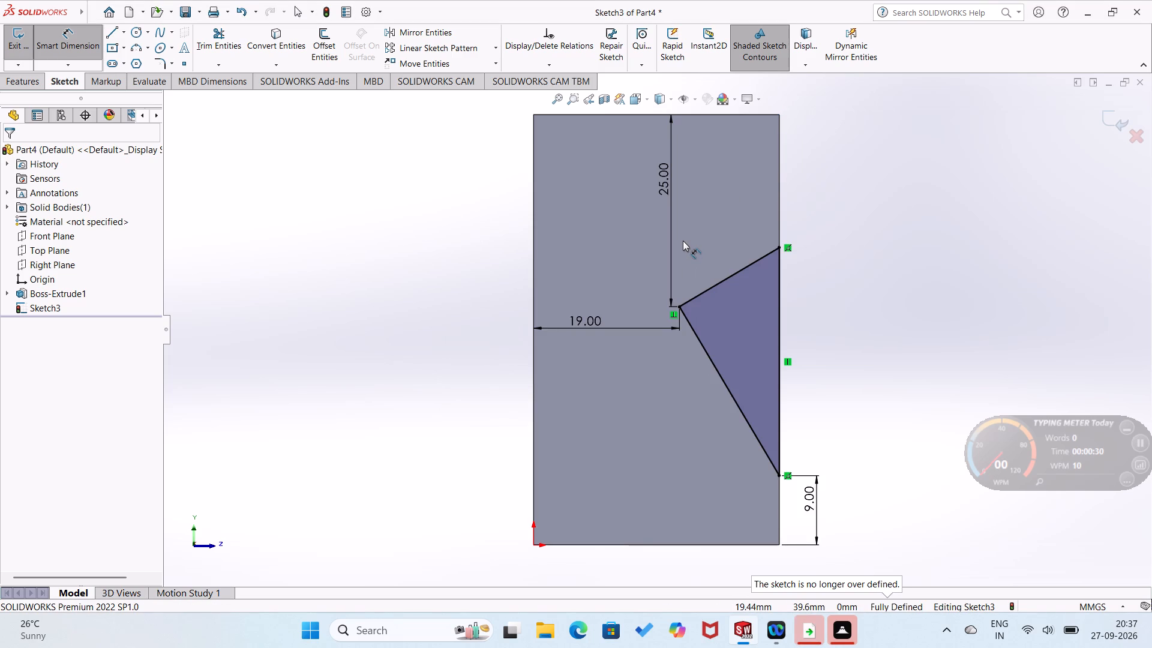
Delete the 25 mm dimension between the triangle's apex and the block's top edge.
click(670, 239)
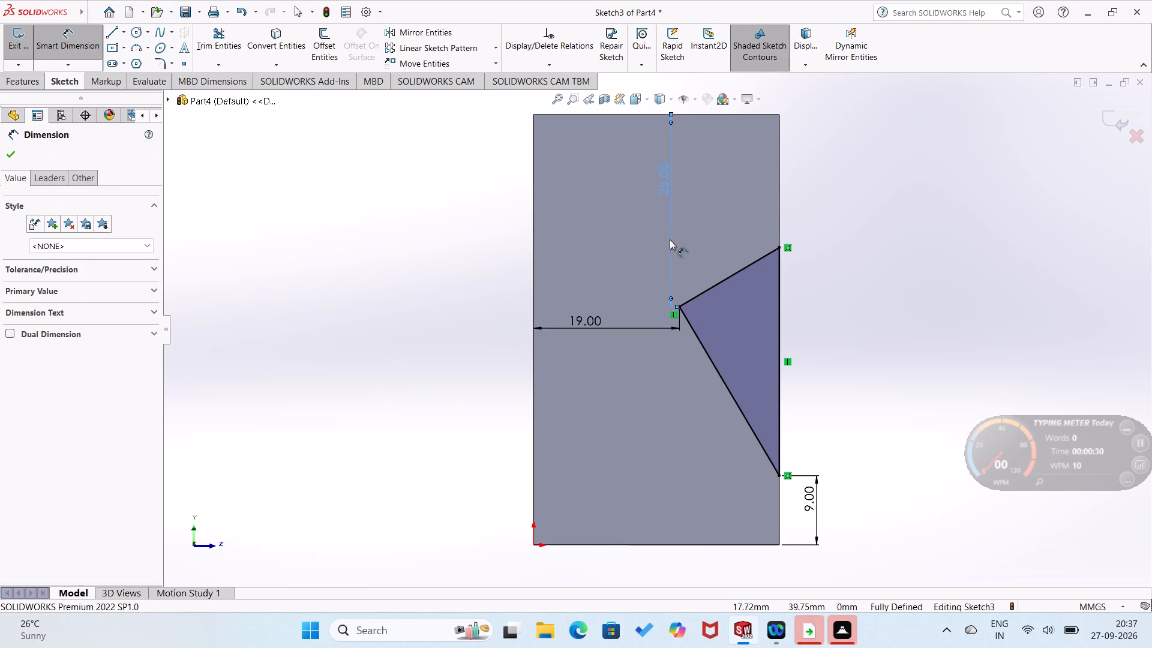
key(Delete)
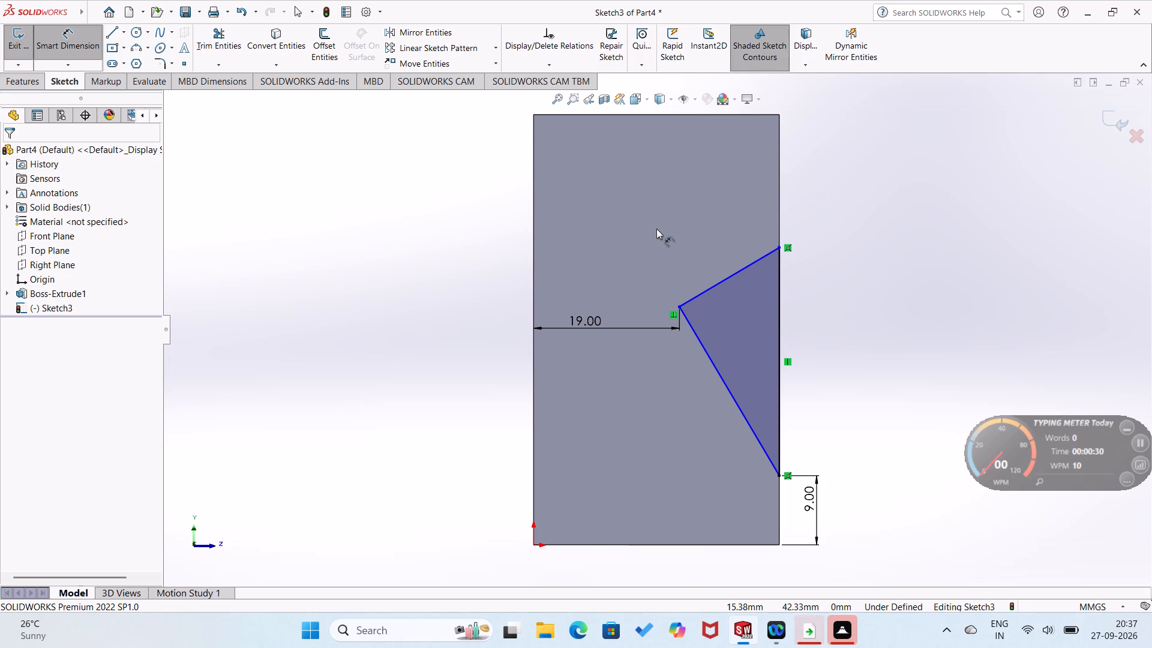
Dimension the triangle's upper base corner 9 mm below the block's adjacent top corner.
click(779, 248)
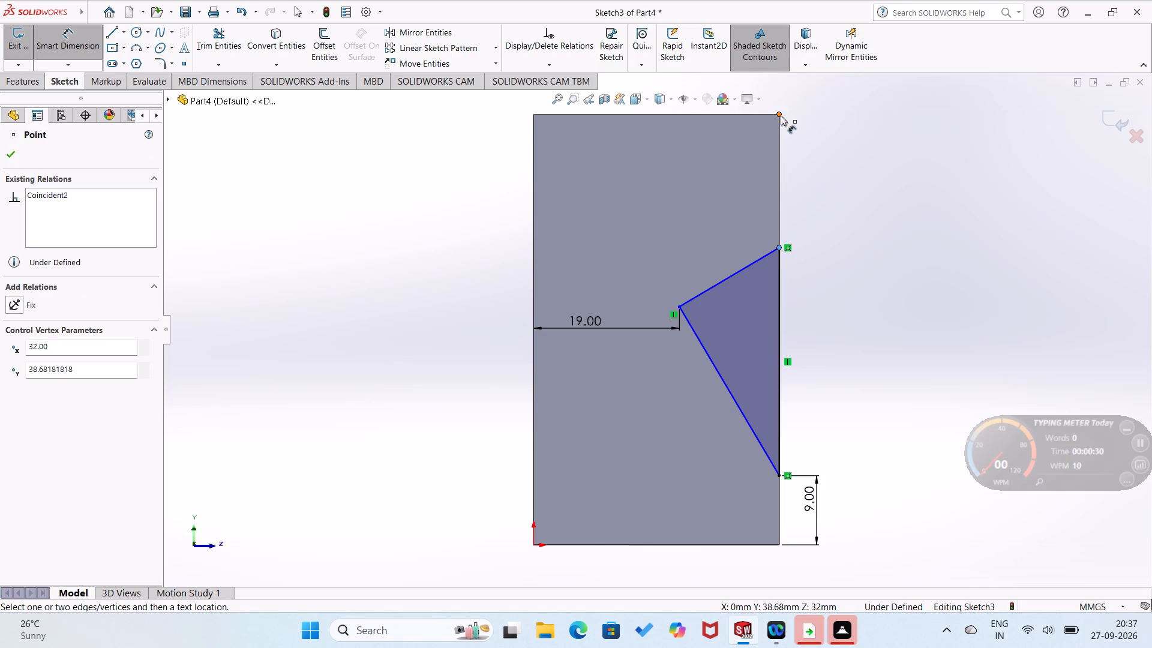
click(781, 115)
click(806, 163)
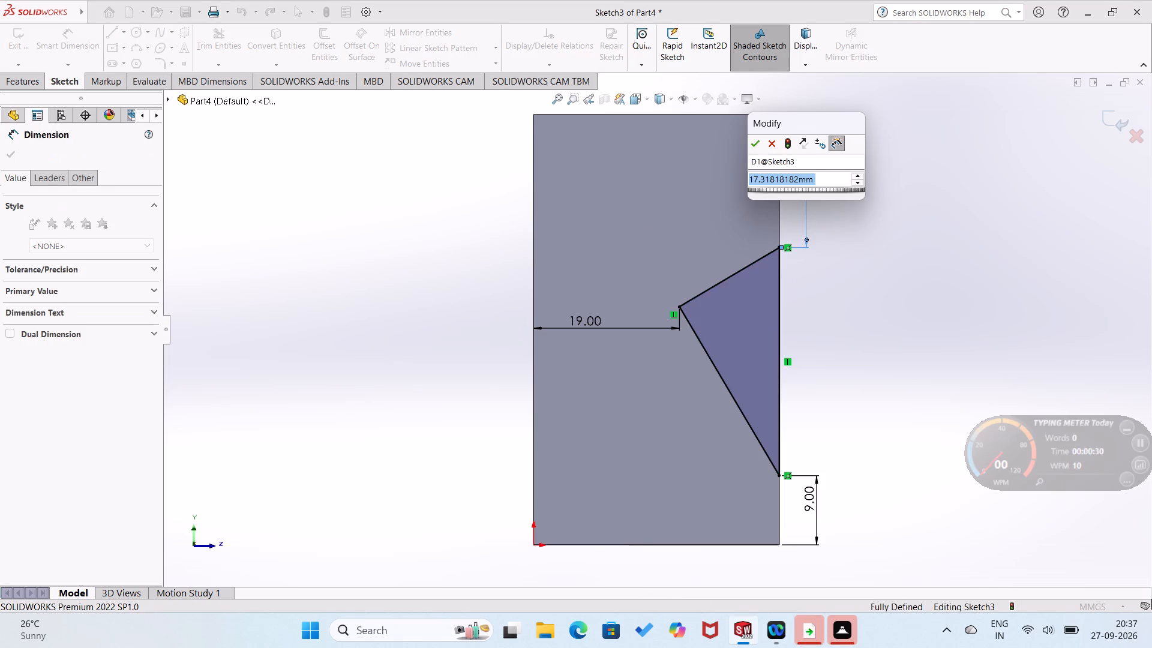
key(9)
key(Return)
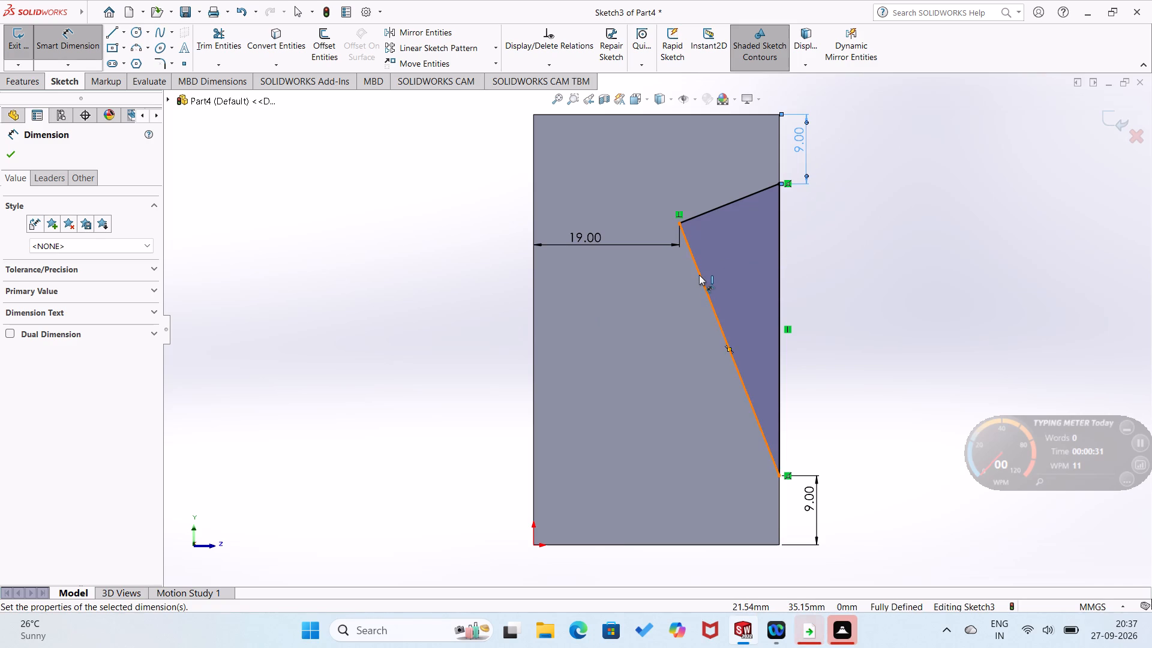
Add a driven dimension from the triangle's apex to the block's top edge.
drag(699, 275, 647, 341)
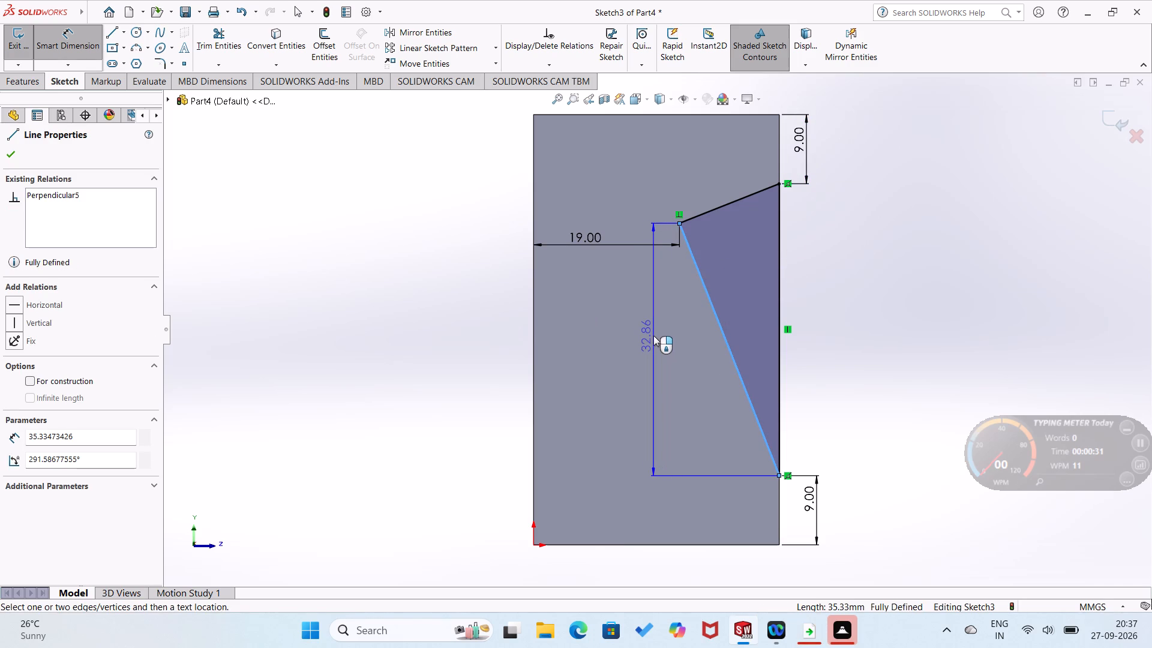
key(Escape)
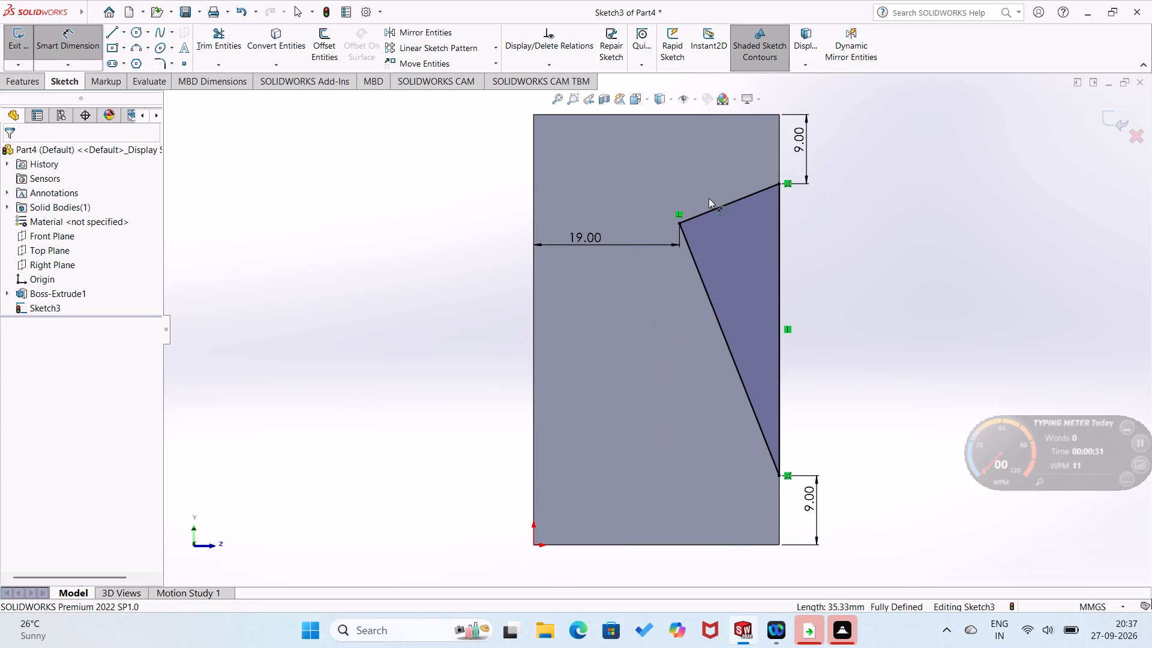
click(677, 224)
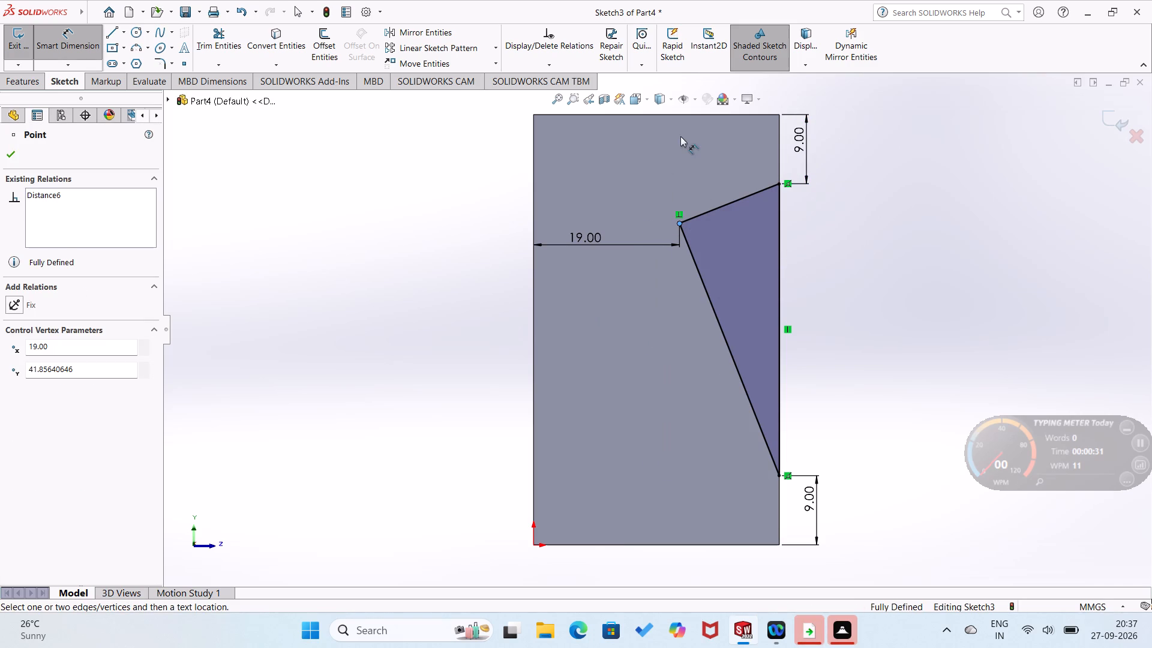
click(686, 116)
click(681, 146)
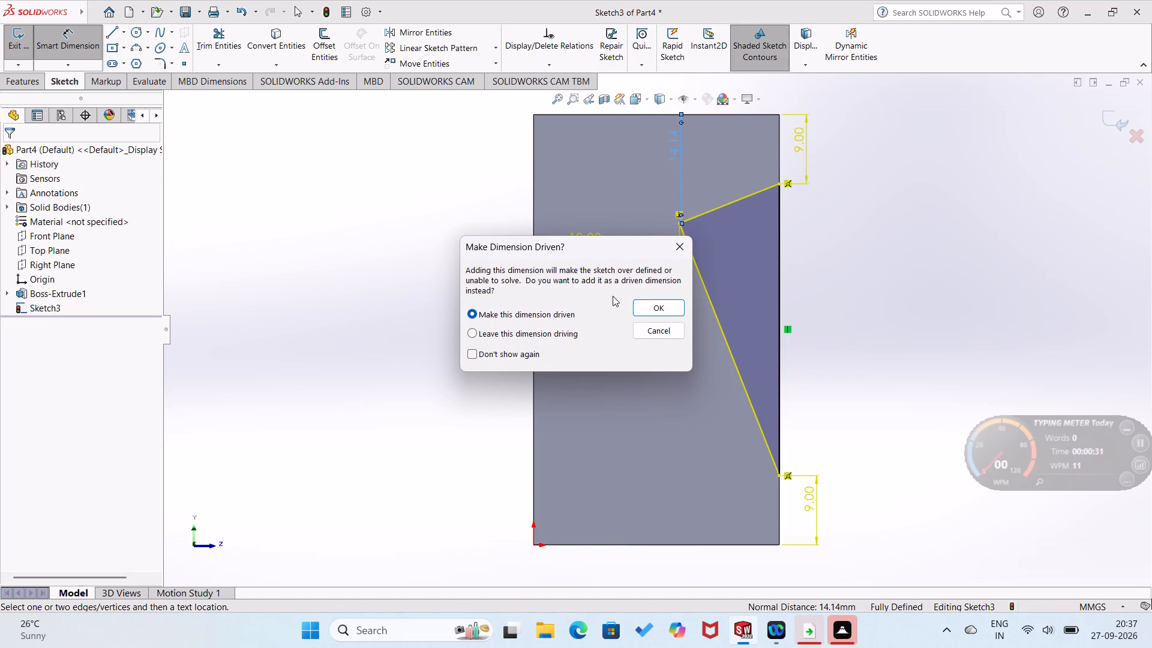
click(664, 310)
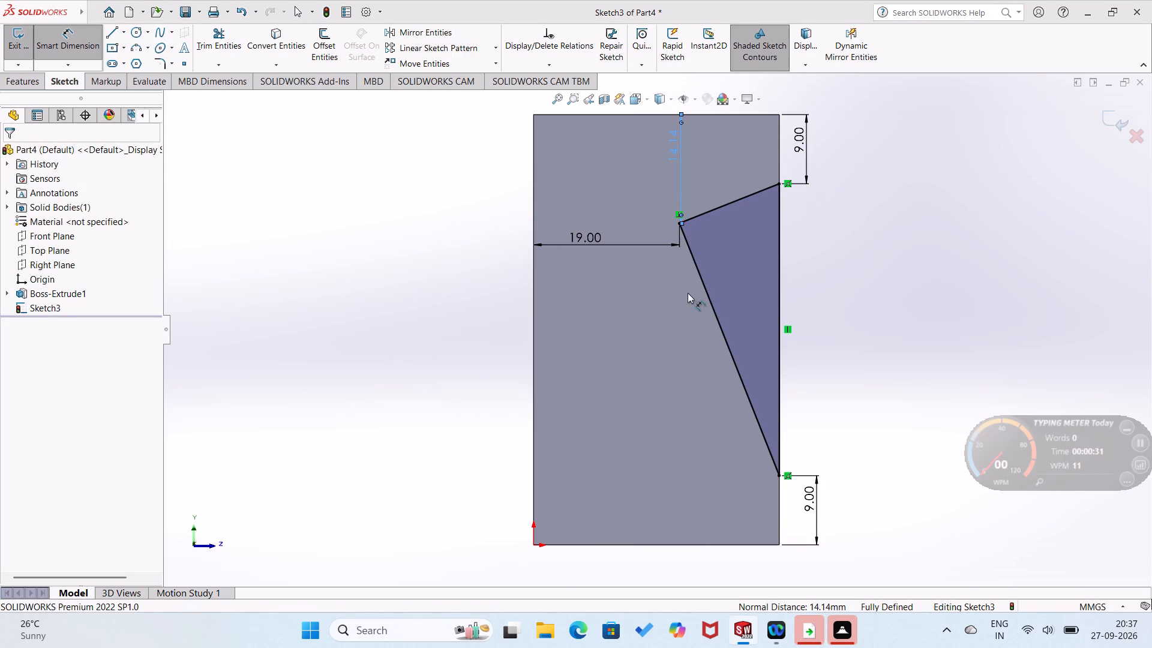
key(Home)
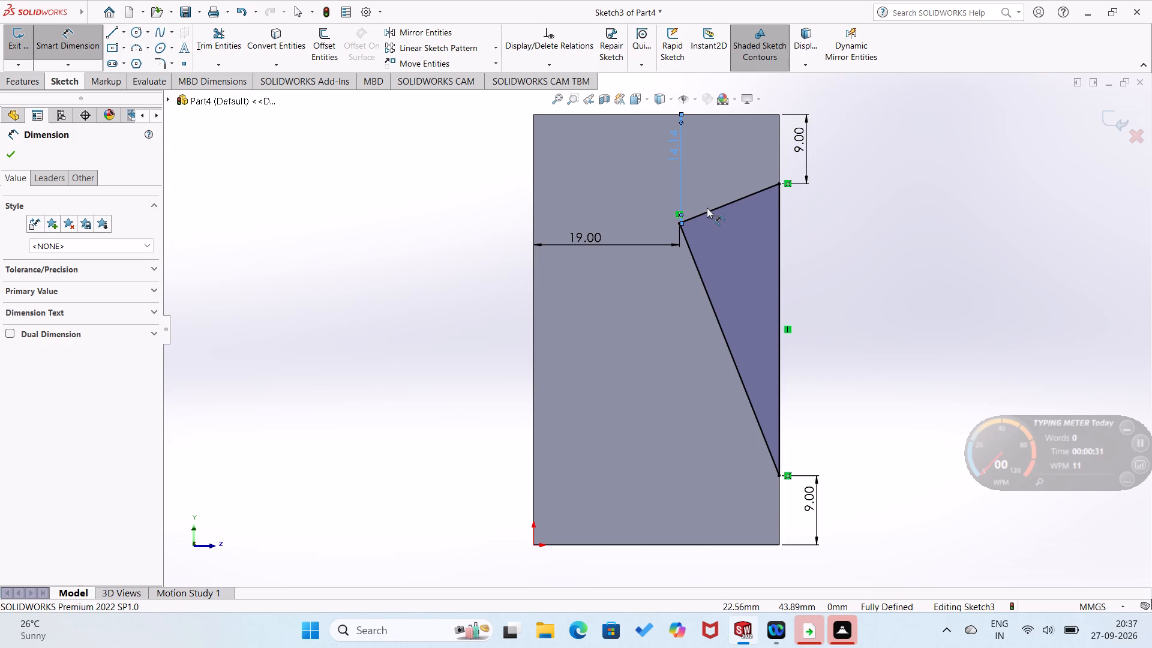
Delete the driven dimension between the triangle's apex and the block's top edge.
key(Home)
click(683, 170)
key(Home)
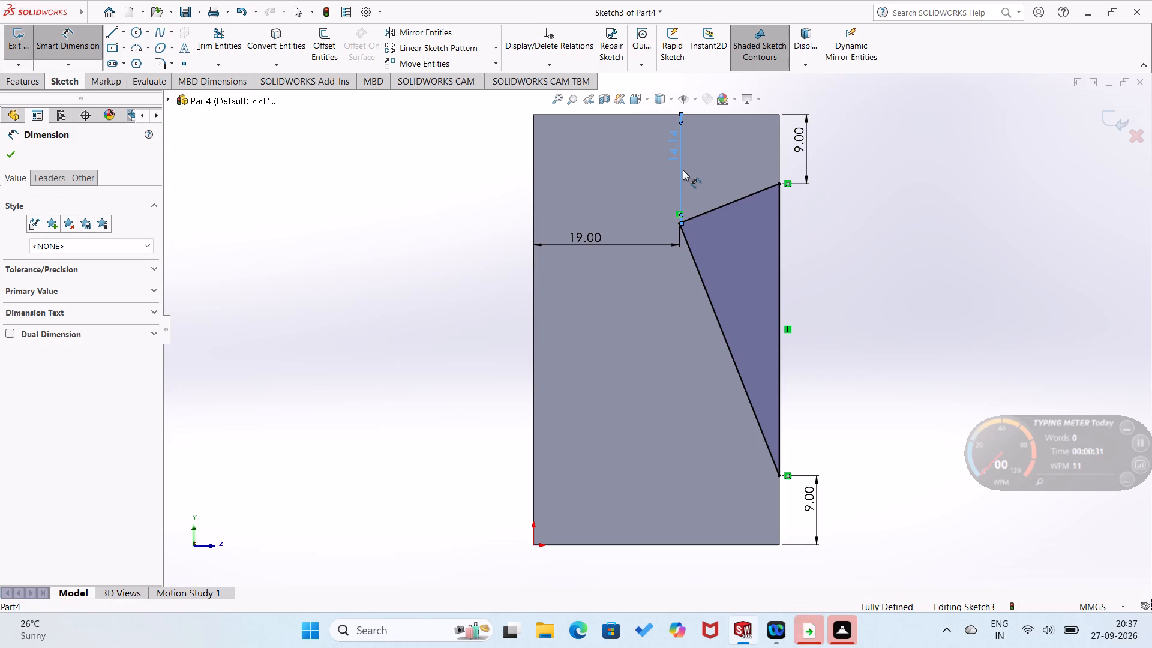
key(Delete)
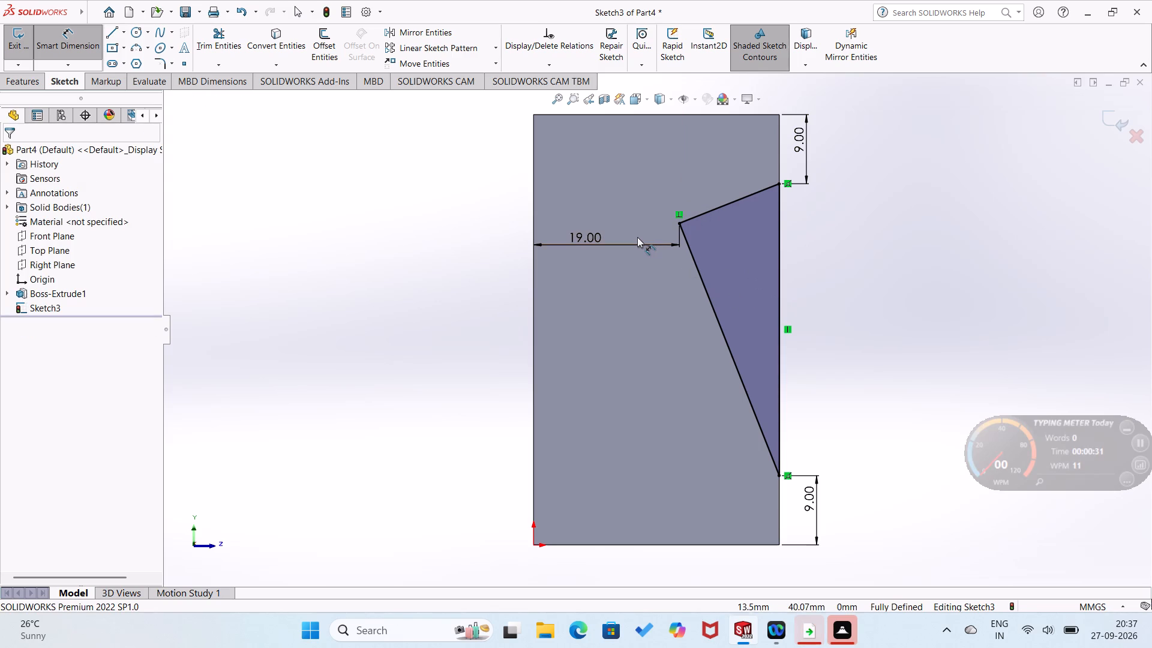
Delete the 19 mm dimension between the triangle's apex and the face's vertical edge opposite its base.
click(637, 237)
click(634, 241)
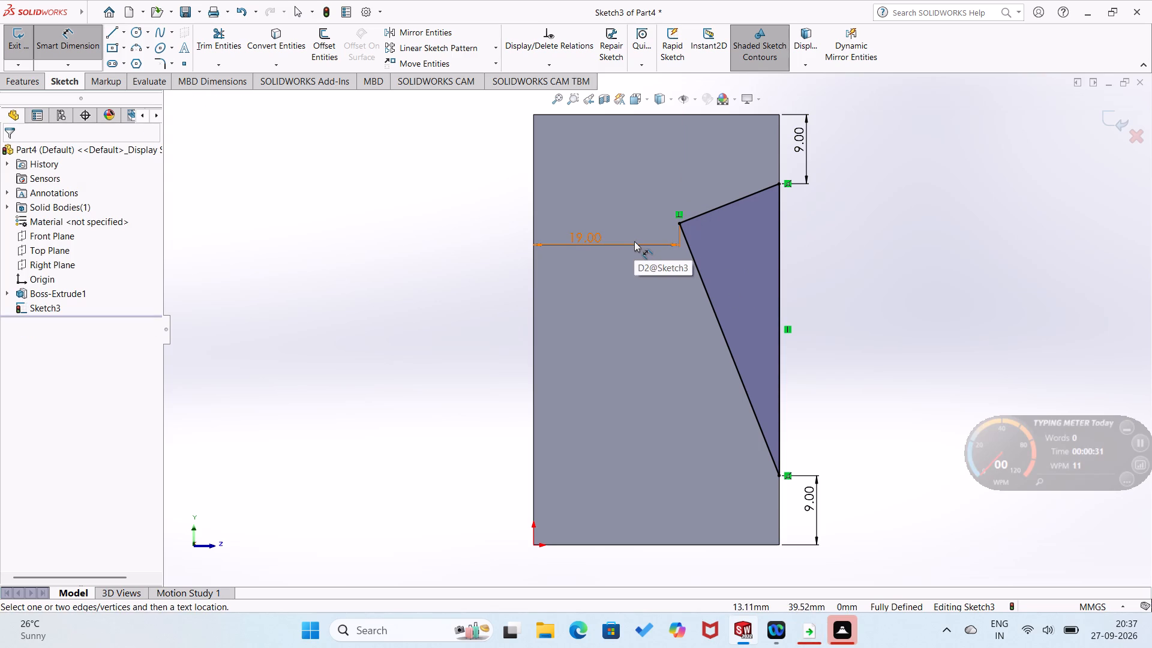
key(Delete)
click(598, 241)
key(Delete)
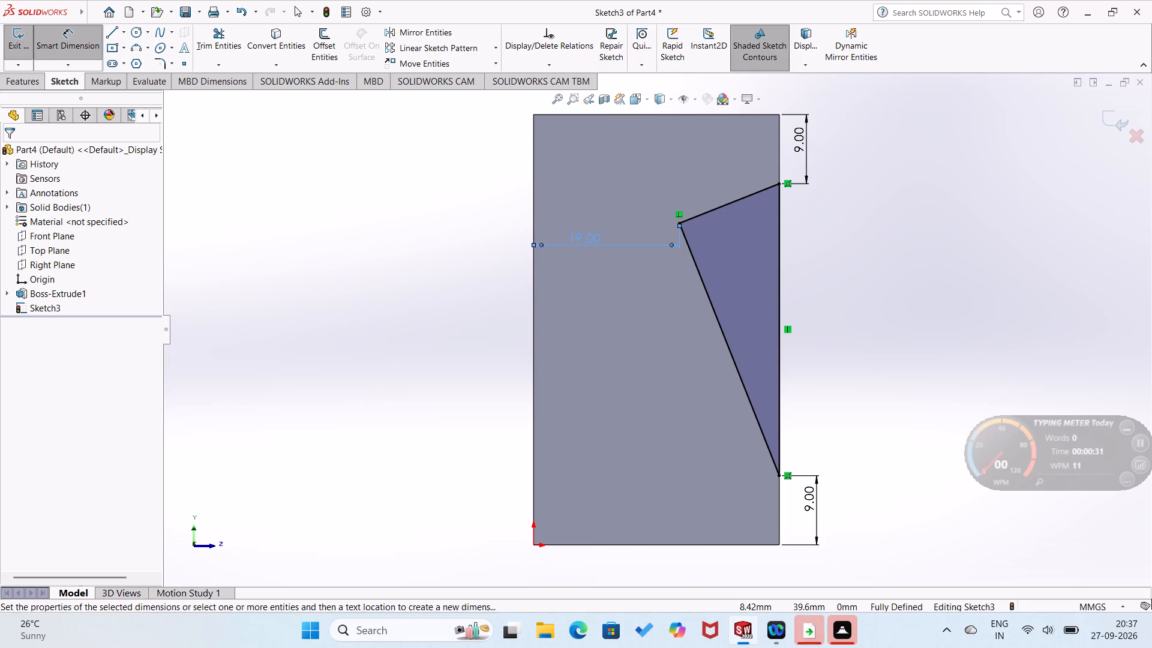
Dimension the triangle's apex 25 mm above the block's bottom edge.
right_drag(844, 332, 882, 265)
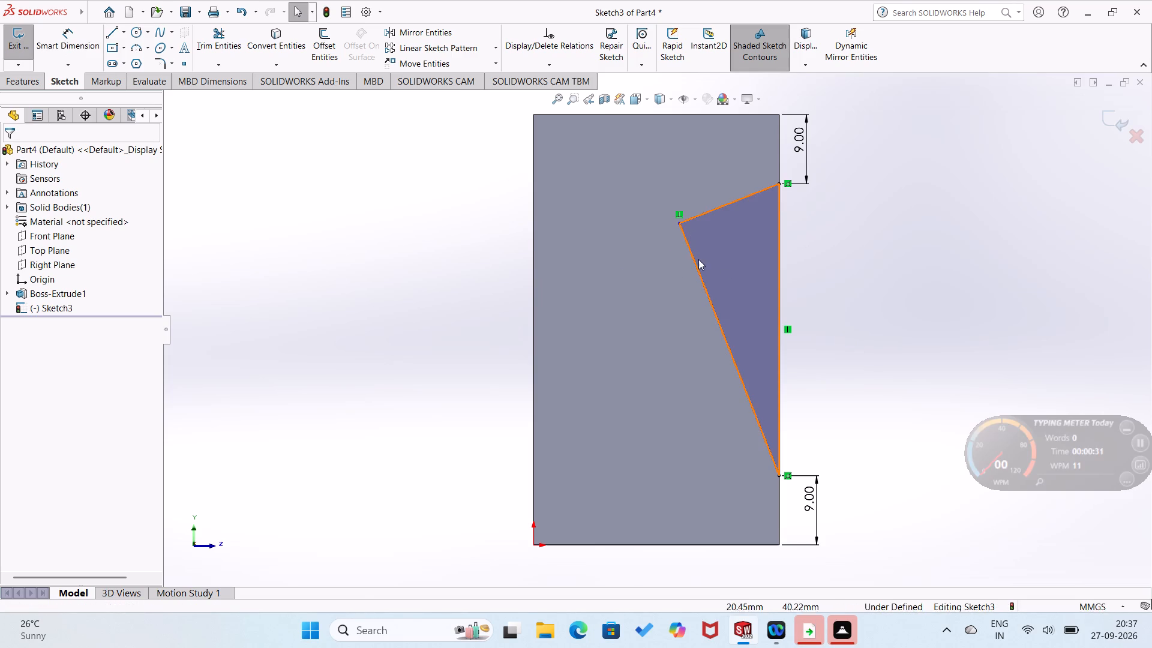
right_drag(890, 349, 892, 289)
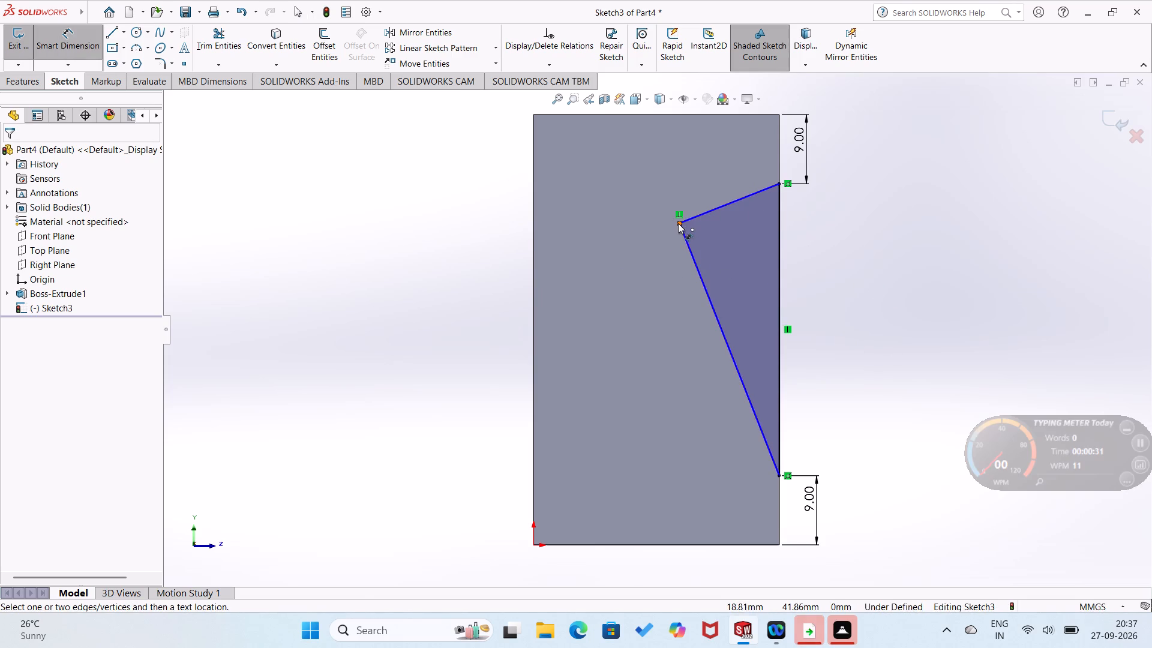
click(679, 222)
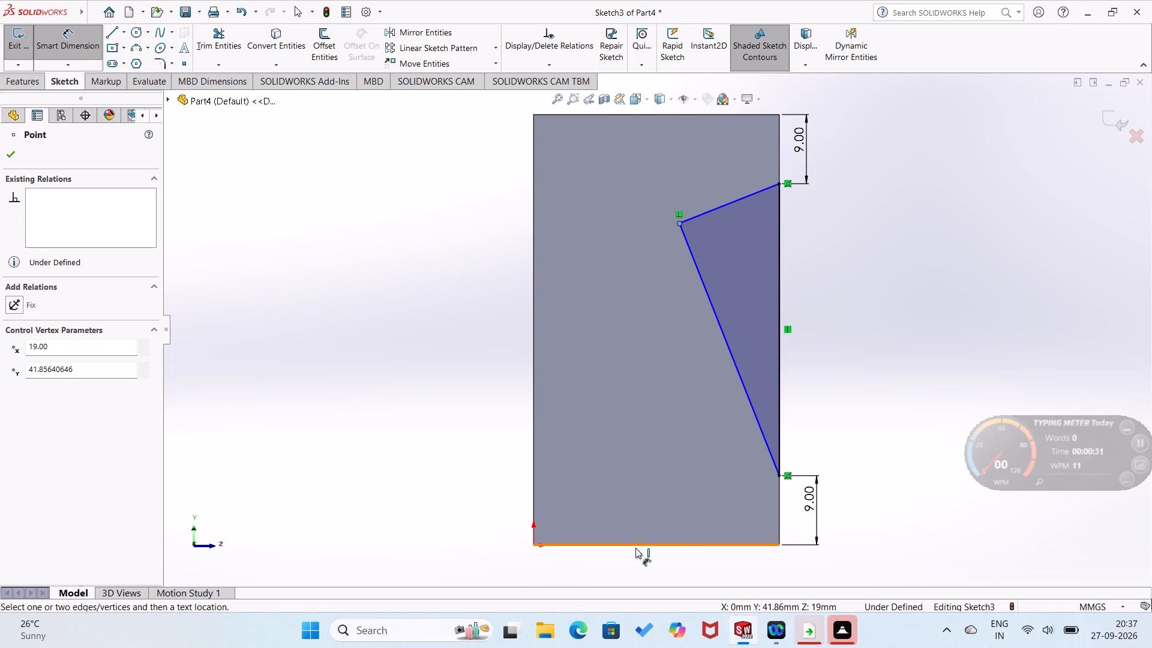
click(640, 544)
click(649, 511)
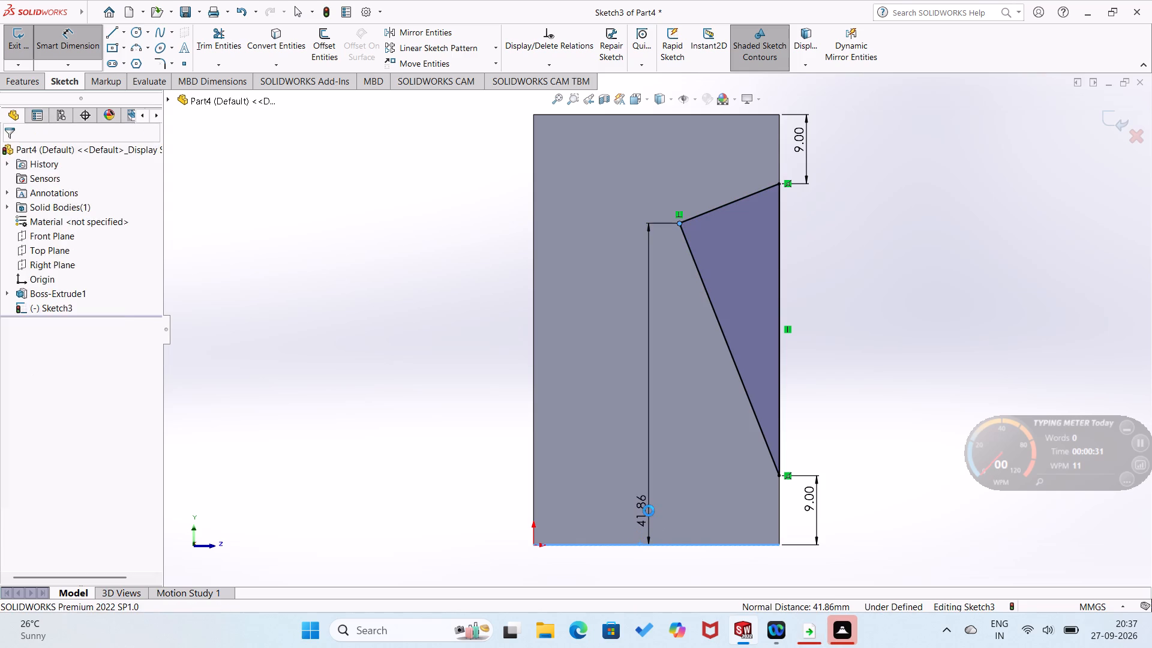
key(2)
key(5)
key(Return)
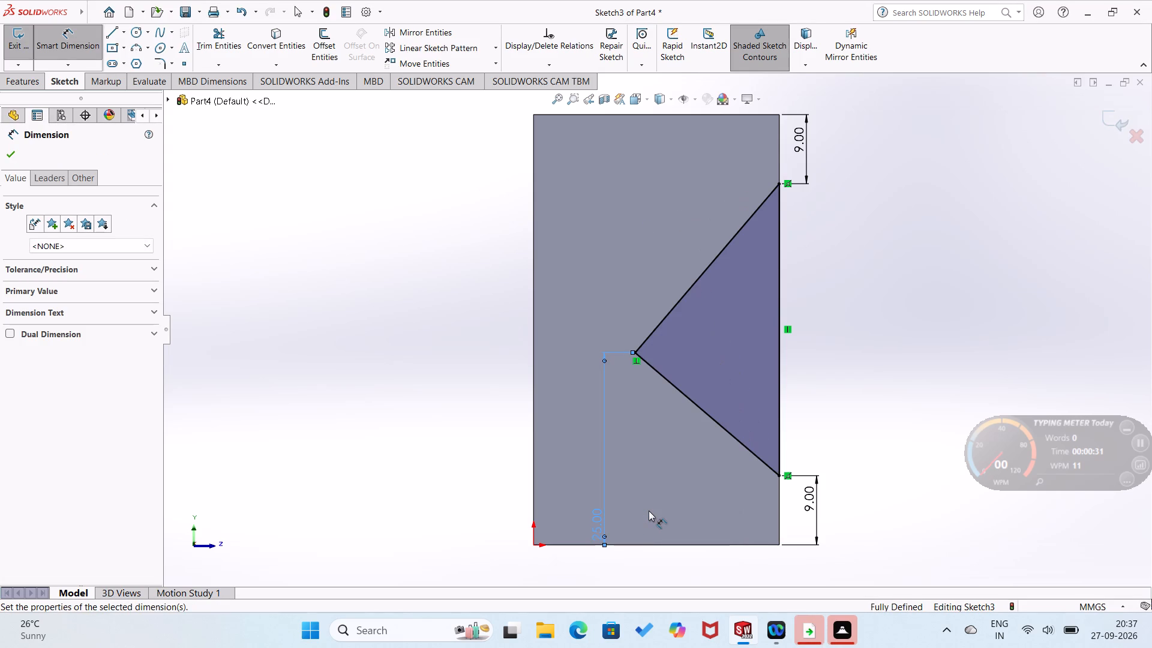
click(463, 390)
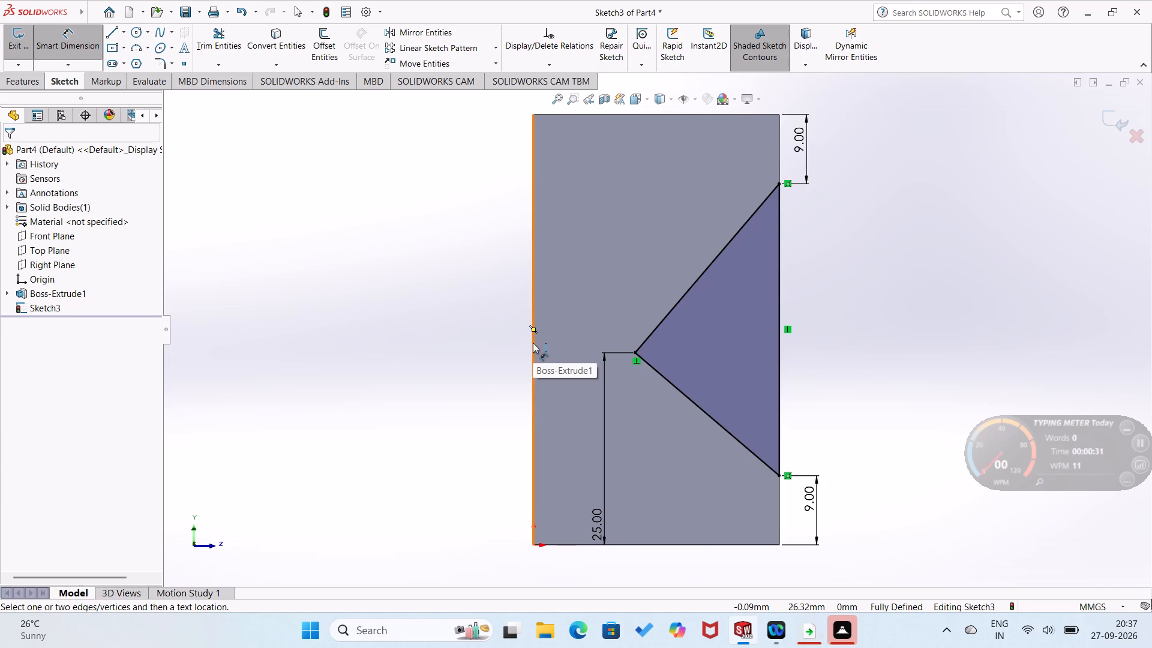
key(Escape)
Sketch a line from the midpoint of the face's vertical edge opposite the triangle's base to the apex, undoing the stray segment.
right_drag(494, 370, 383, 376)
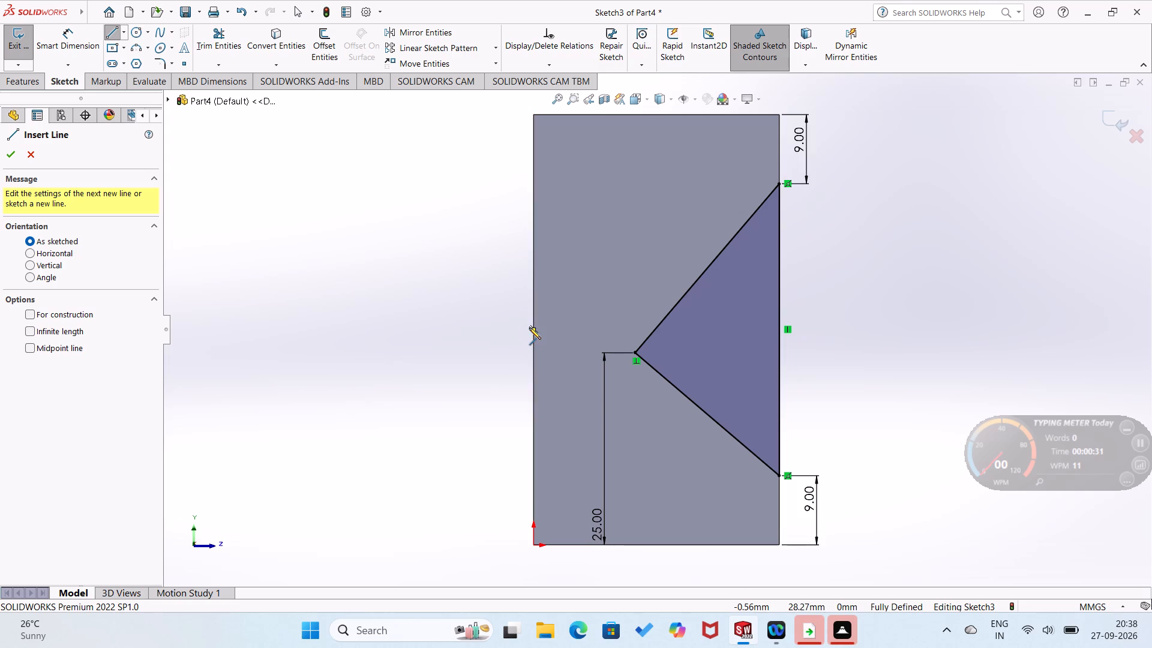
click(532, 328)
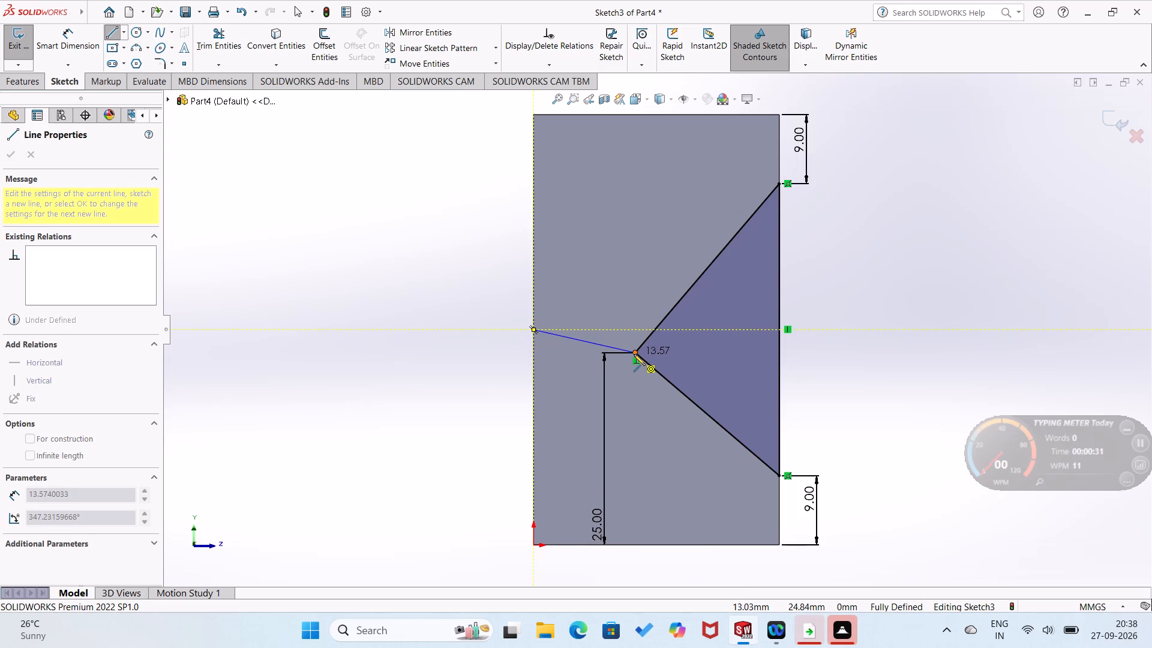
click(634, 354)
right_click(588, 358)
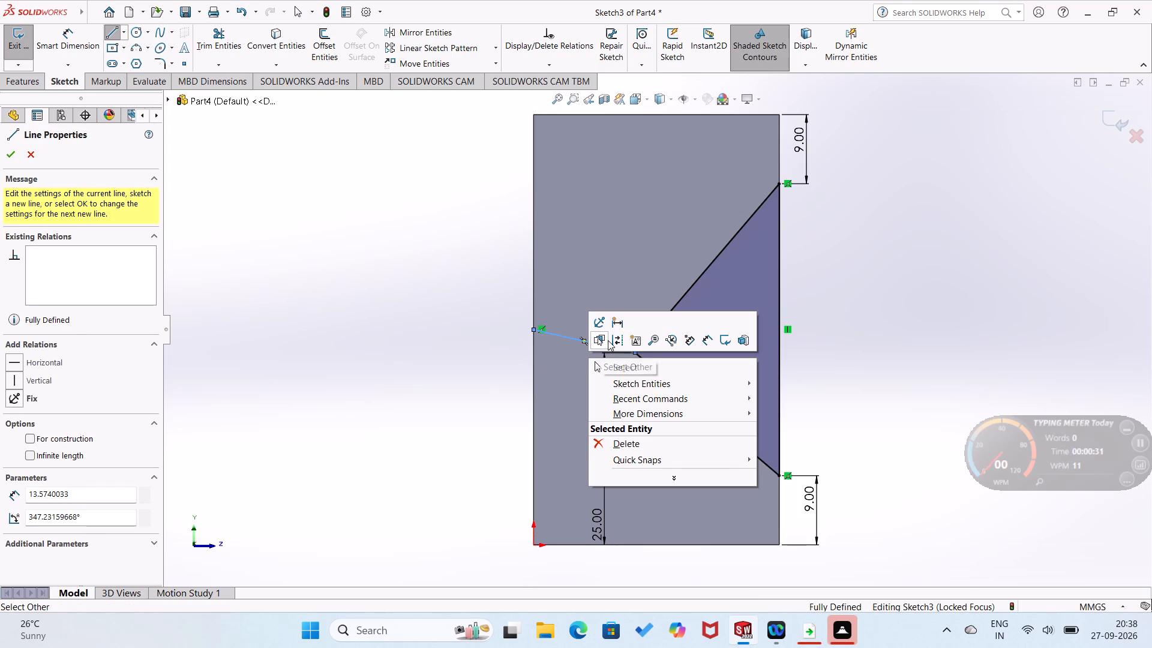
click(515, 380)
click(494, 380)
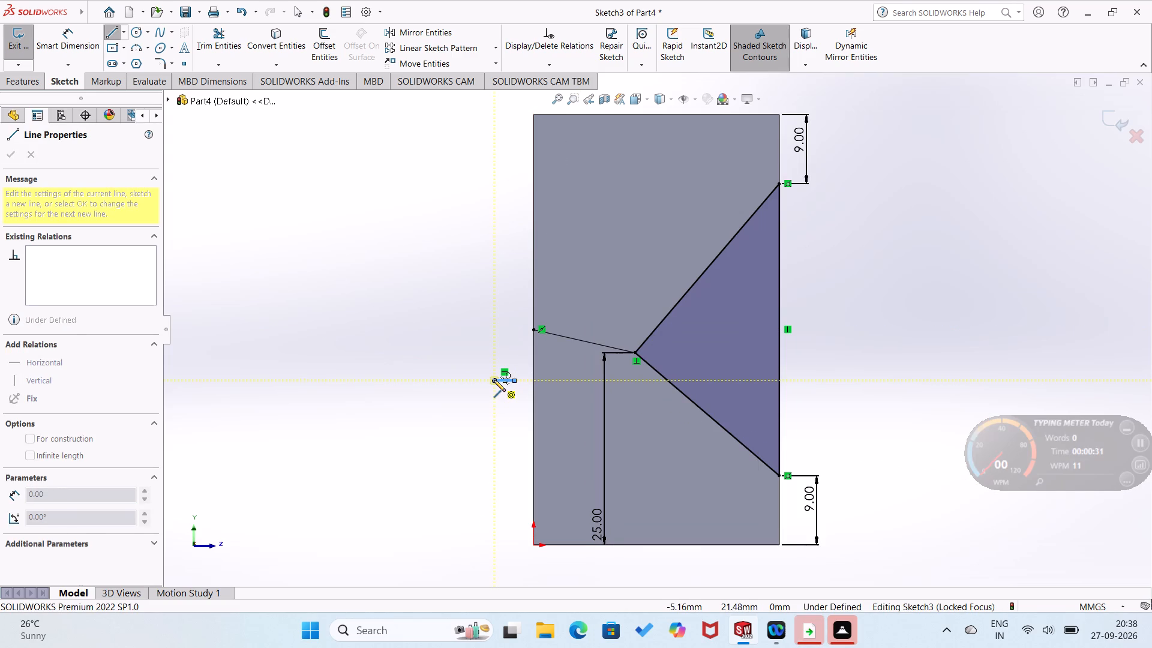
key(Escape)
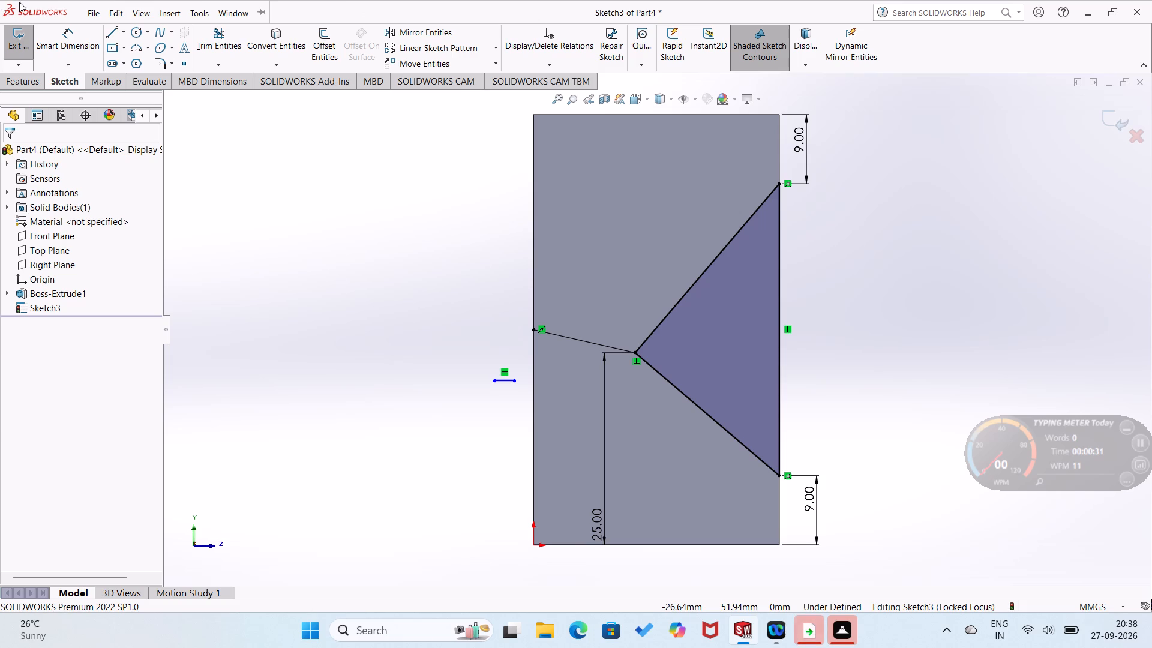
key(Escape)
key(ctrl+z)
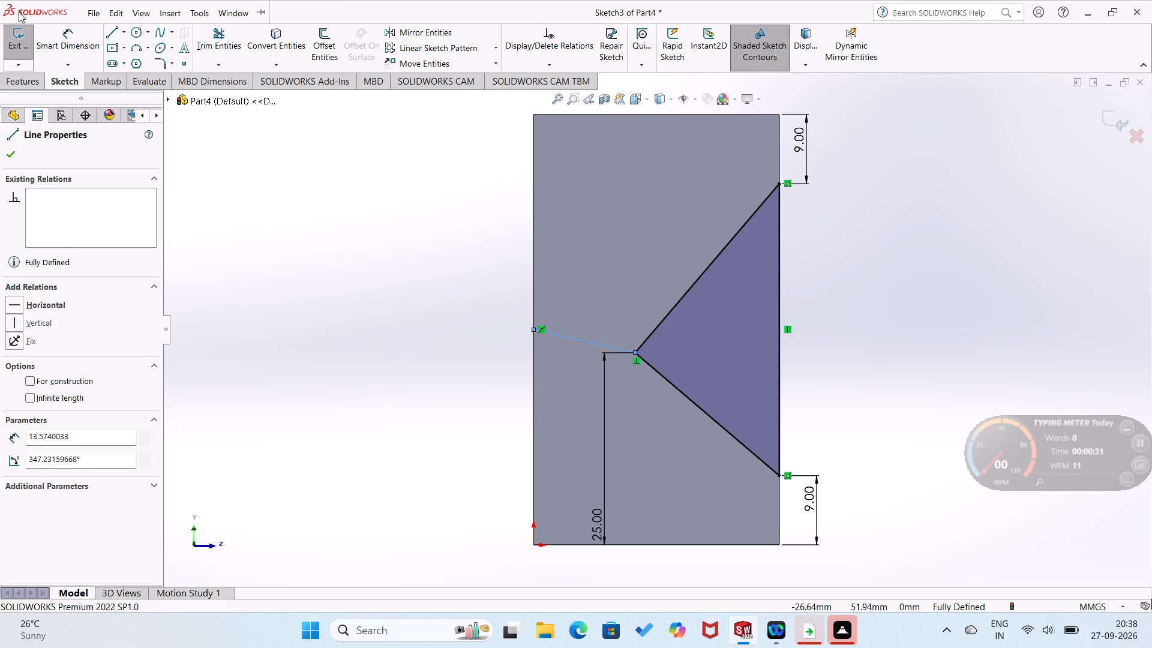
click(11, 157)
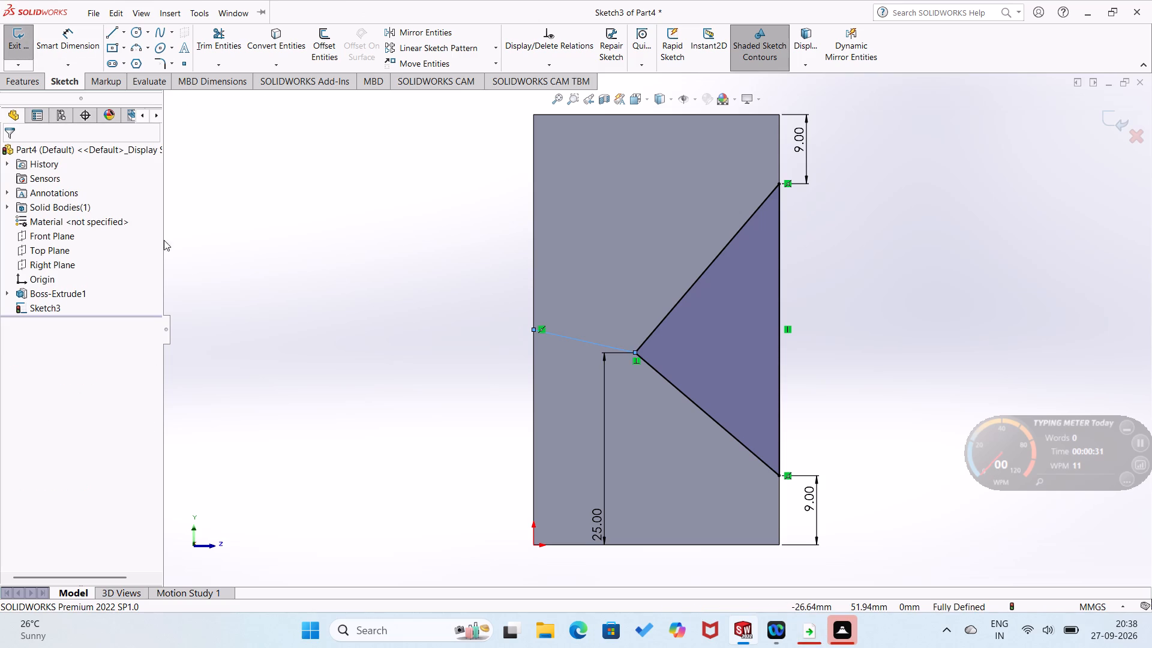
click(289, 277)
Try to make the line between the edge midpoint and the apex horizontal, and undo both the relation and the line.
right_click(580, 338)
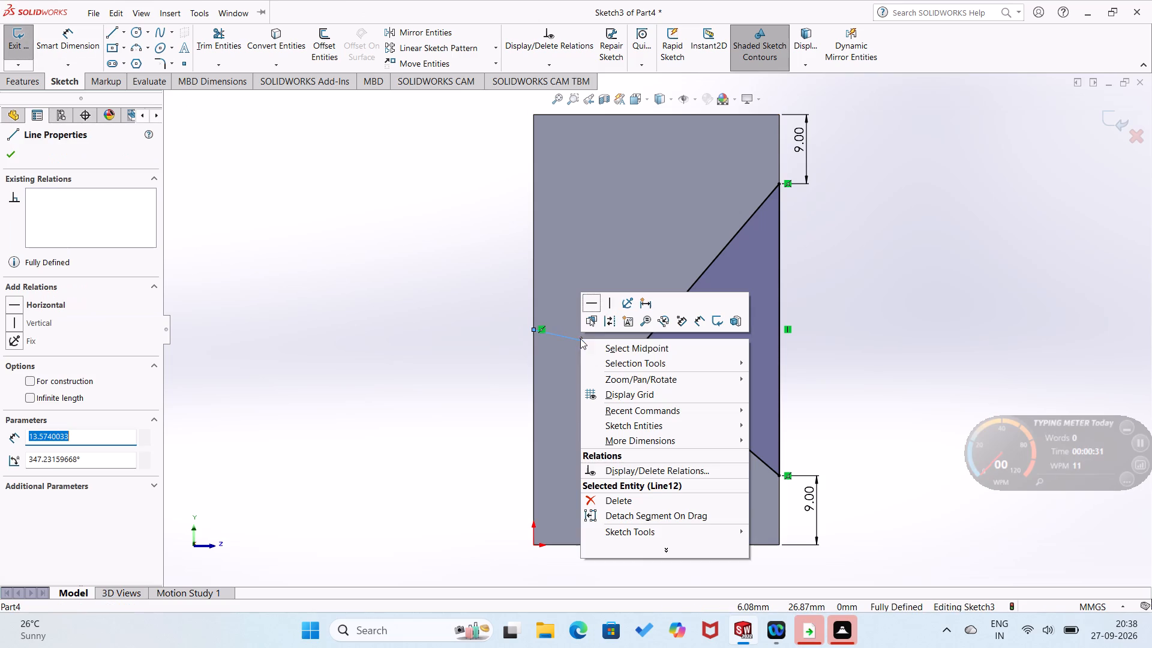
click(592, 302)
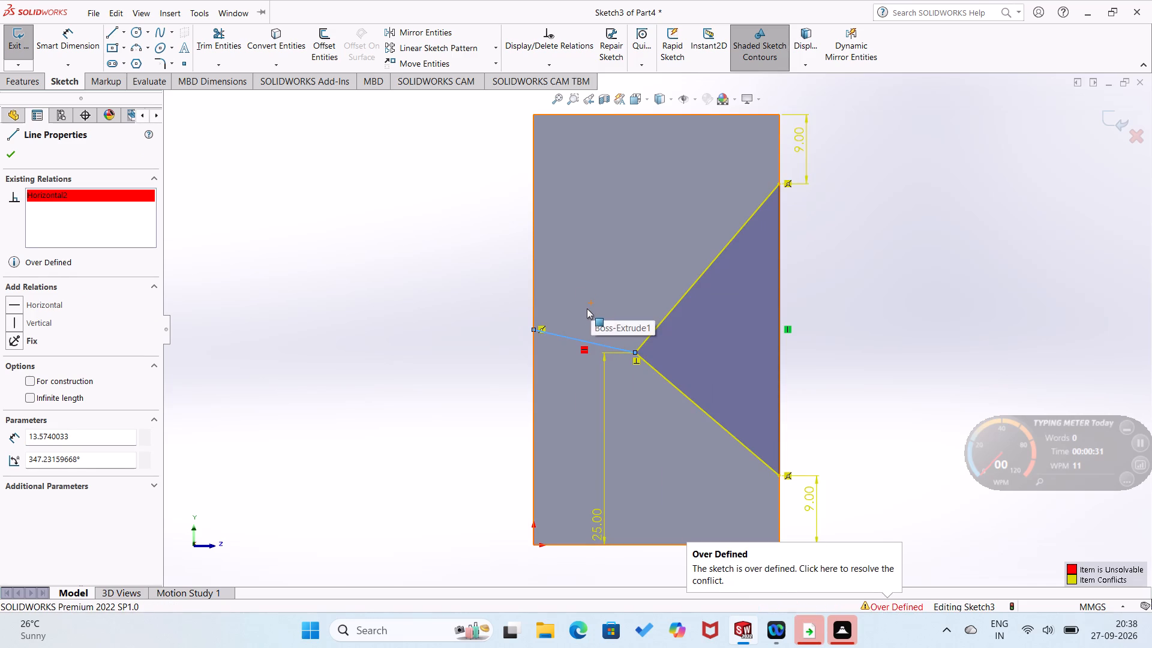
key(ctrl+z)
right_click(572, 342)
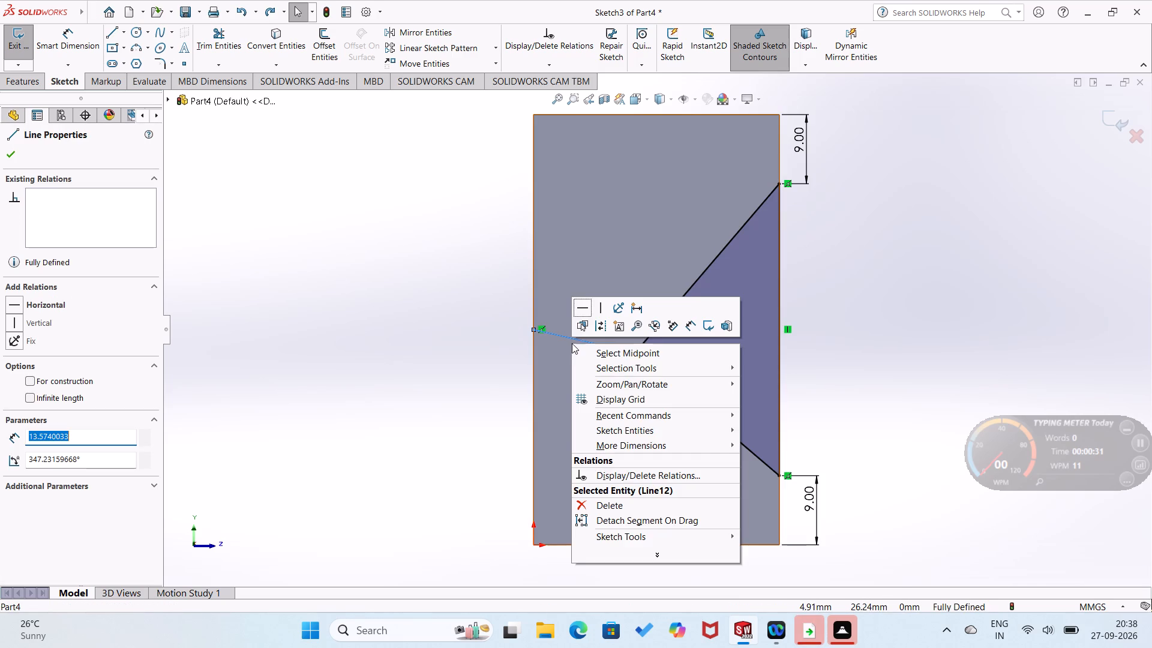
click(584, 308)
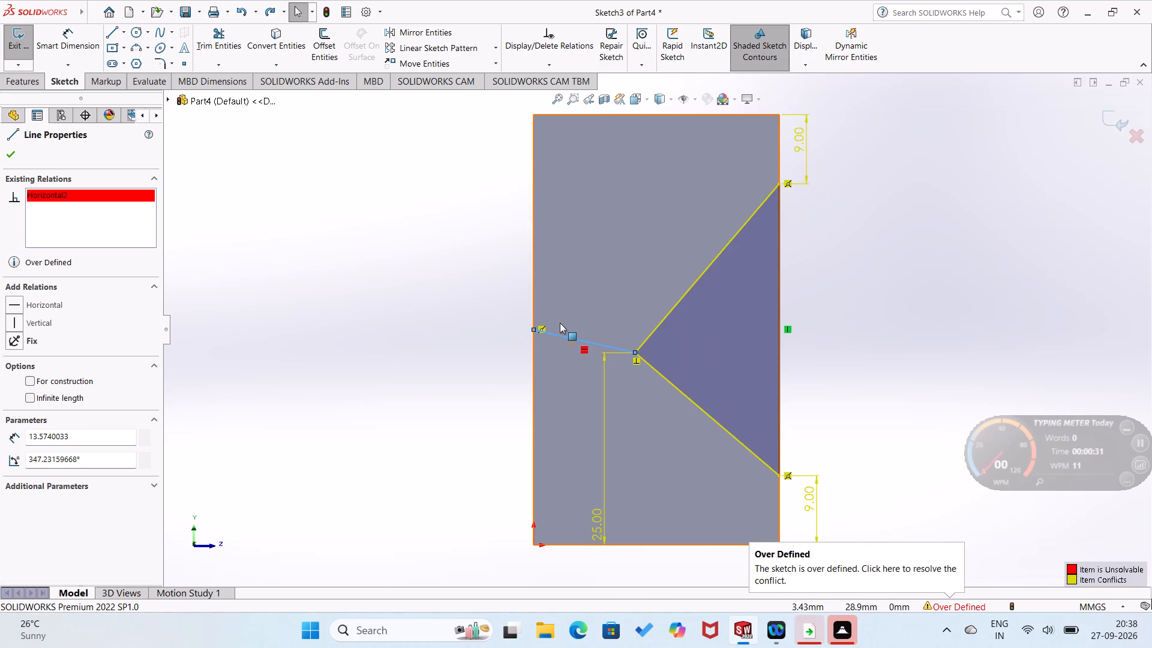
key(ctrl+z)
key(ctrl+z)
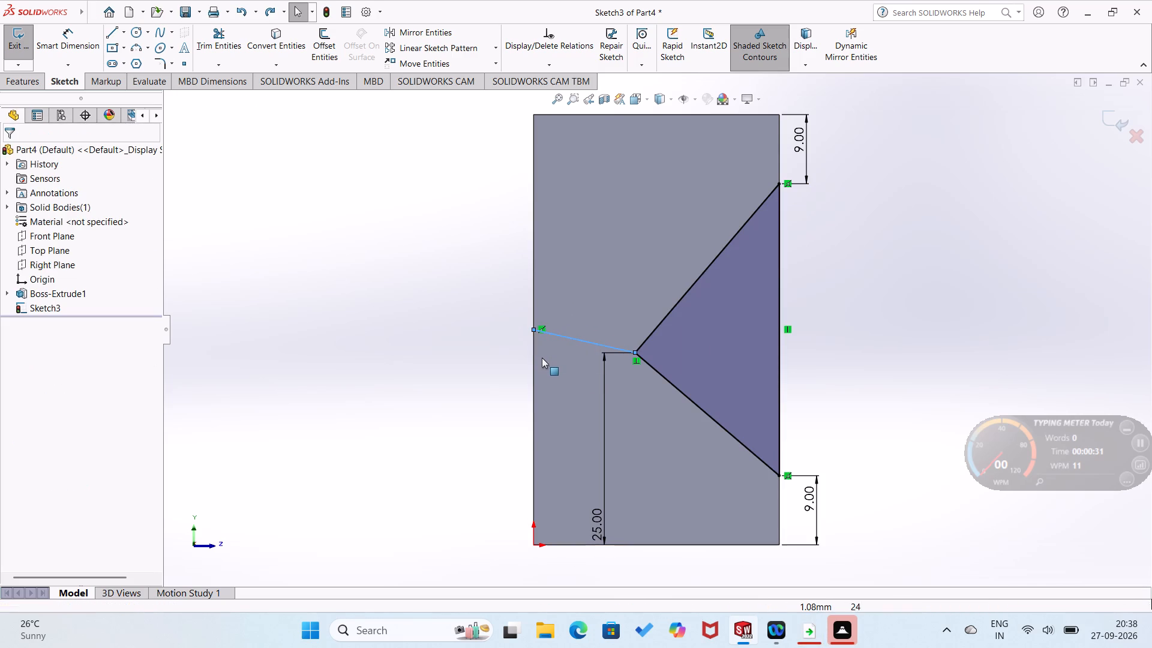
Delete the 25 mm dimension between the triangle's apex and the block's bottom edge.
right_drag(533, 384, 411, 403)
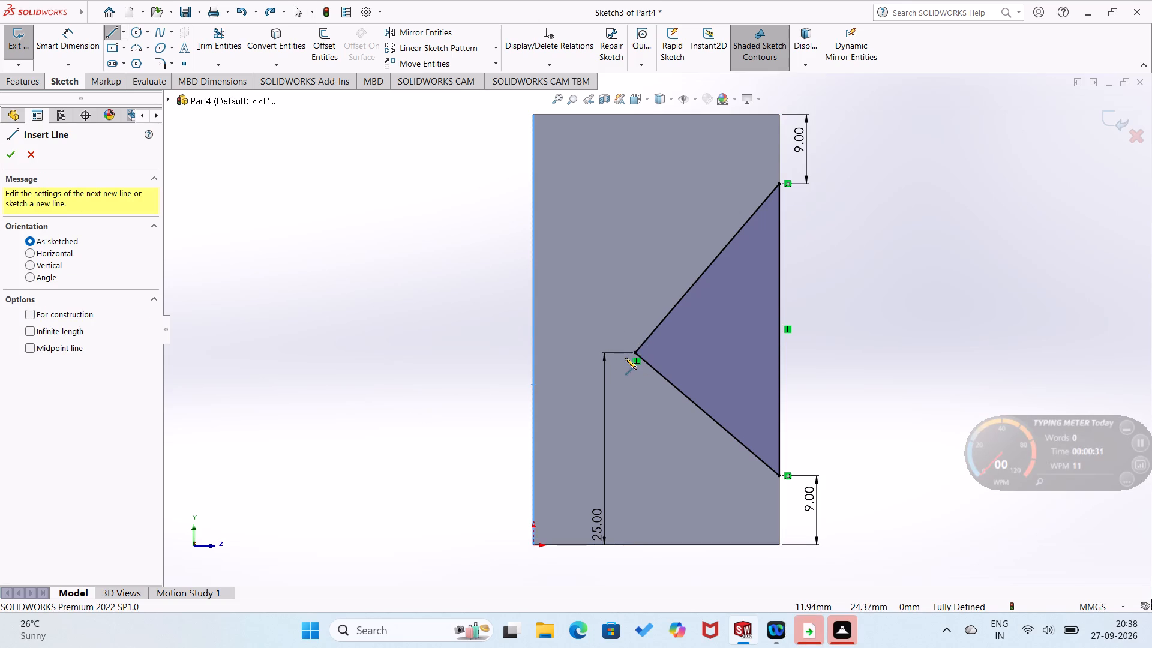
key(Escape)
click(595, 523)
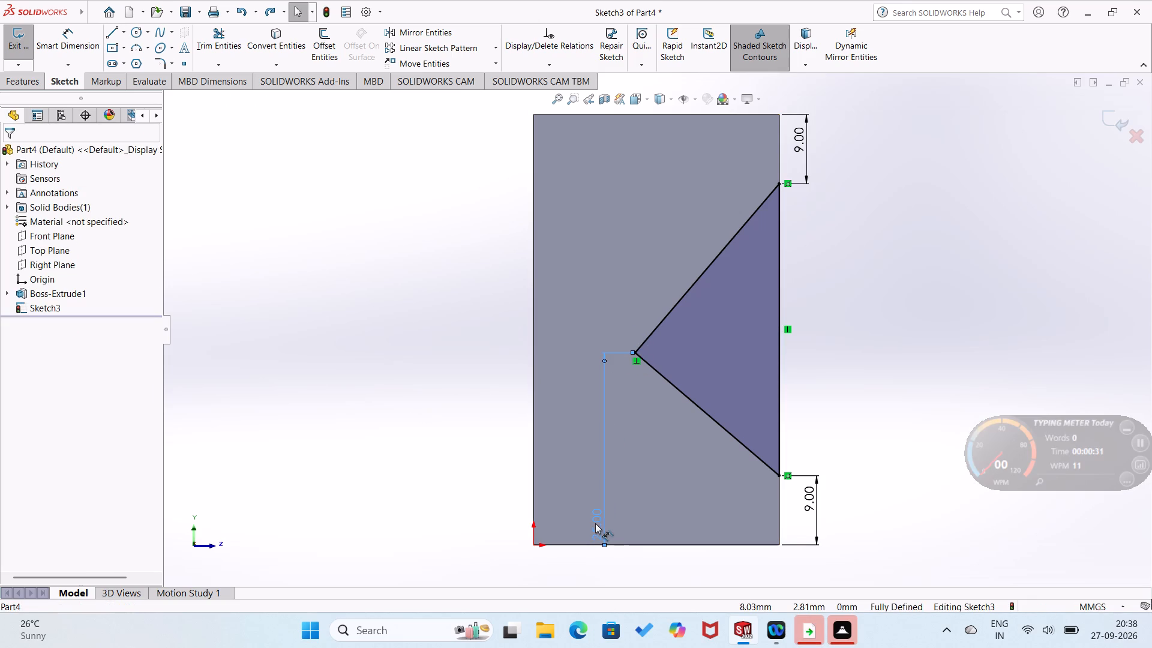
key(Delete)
Sketch a line from the triangle's apex to the midpoint of the face's vertical edge opposite the triangle's base.
right_drag(455, 421, 332, 435)
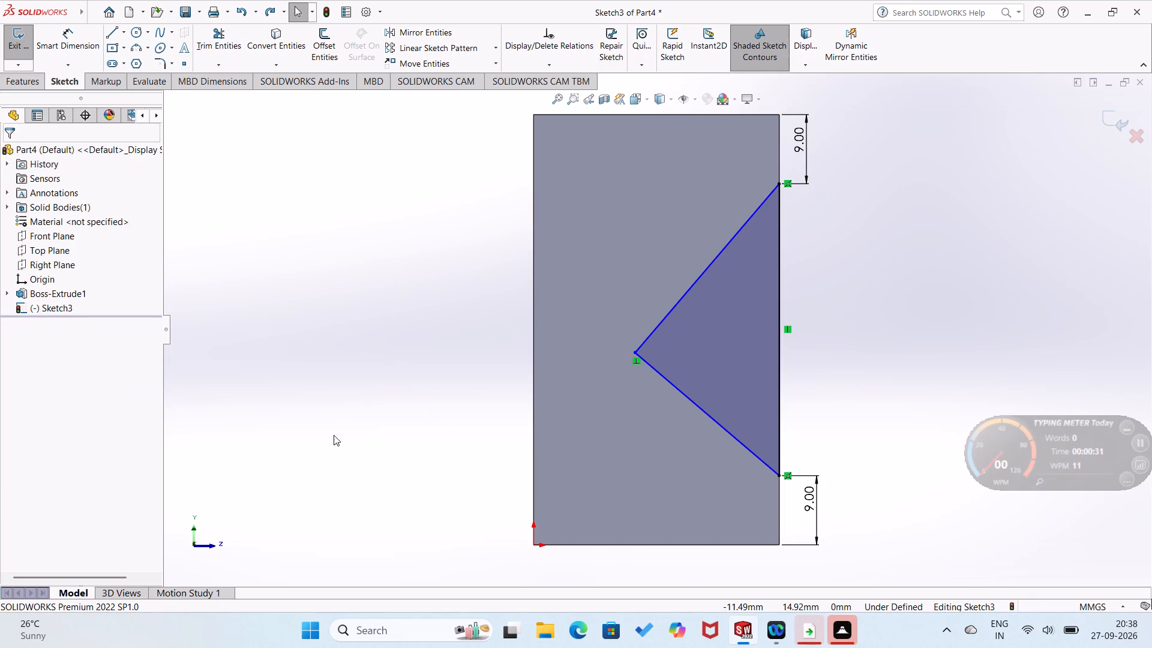
click(634, 349)
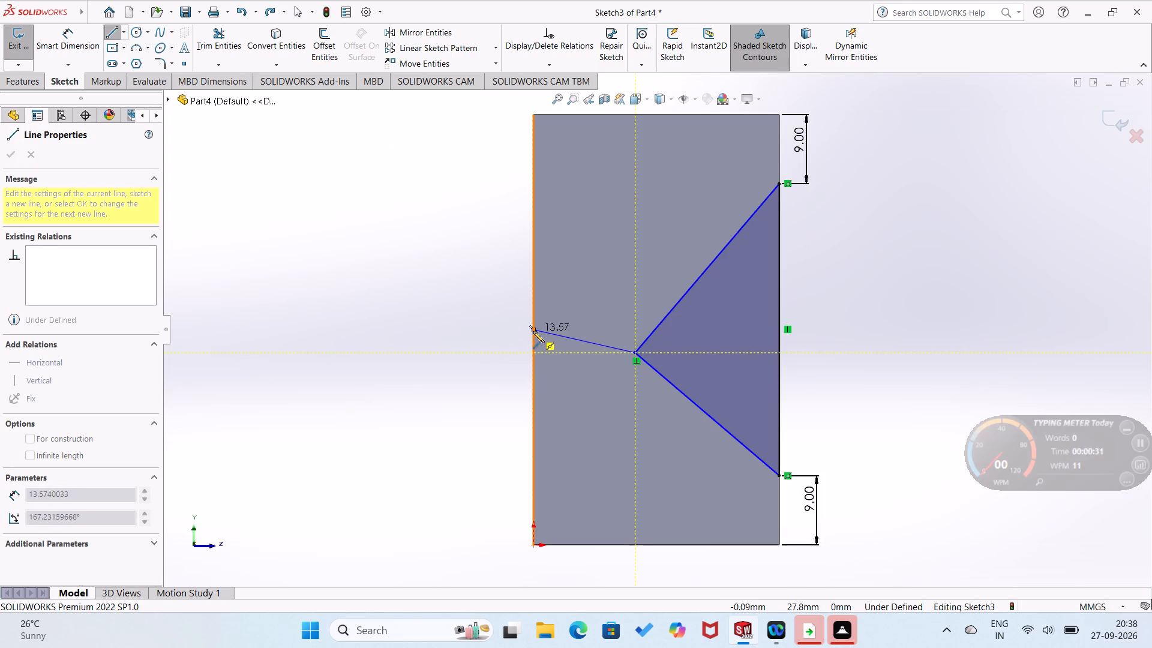
click(533, 331)
right_drag(477, 382, 505, 272)
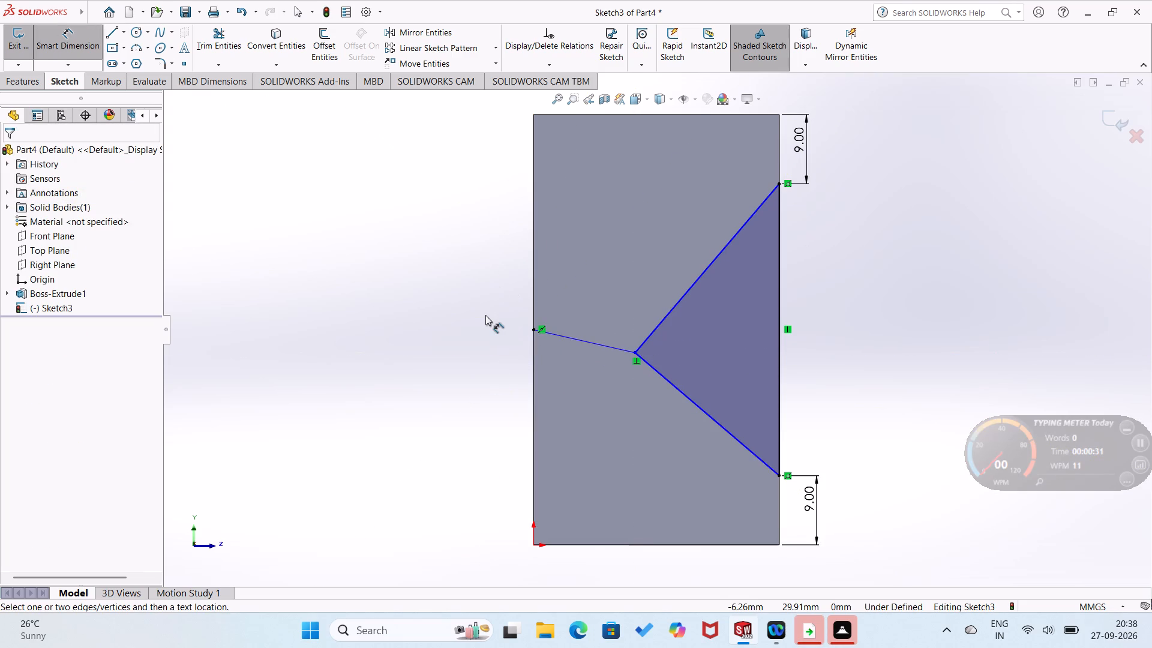
Add a Horizontal relation to the line joining the triangle's apex and the edge midpoint.
right_click(593, 344)
click(508, 372)
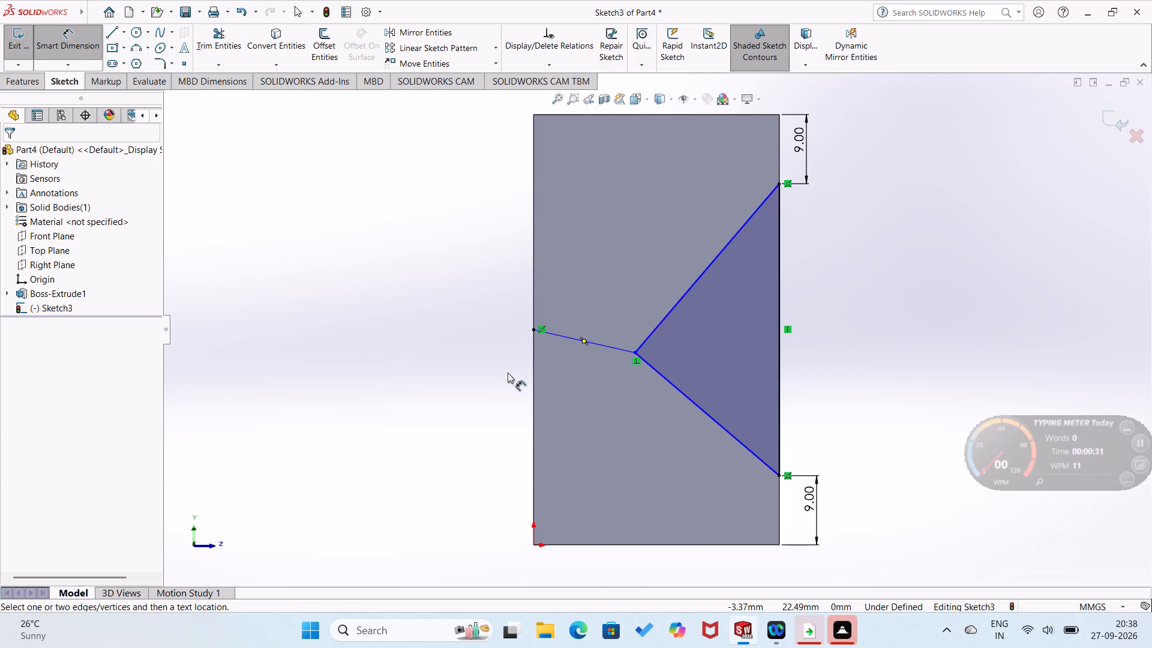
key(Escape)
right_click(578, 338)
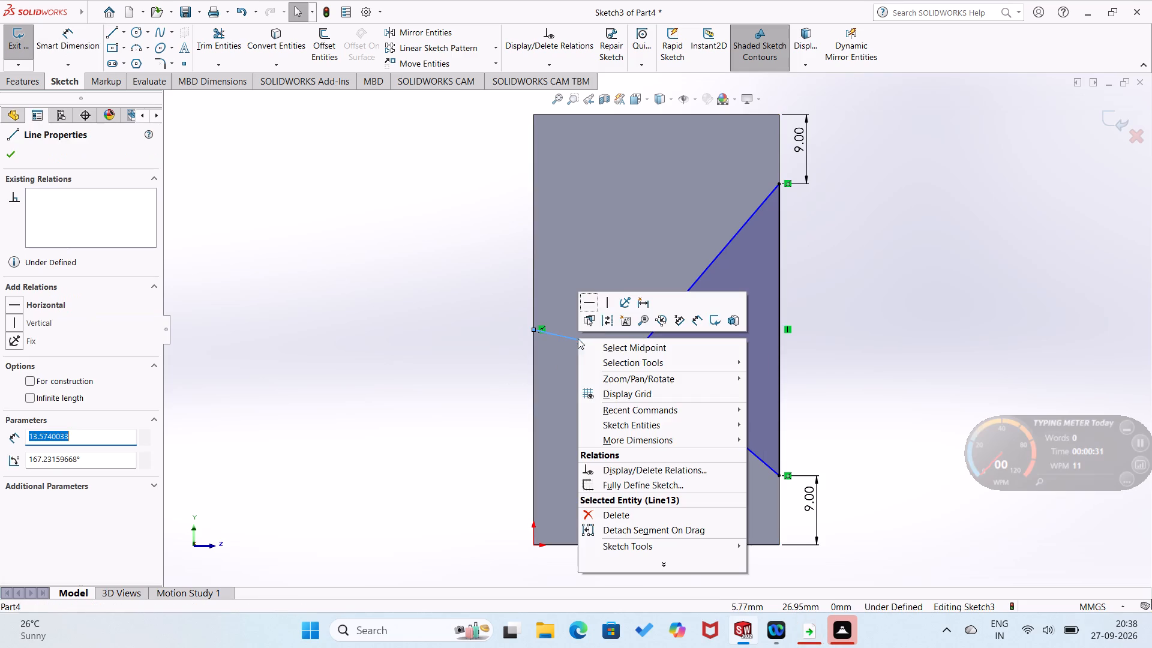
click(593, 305)
click(472, 365)
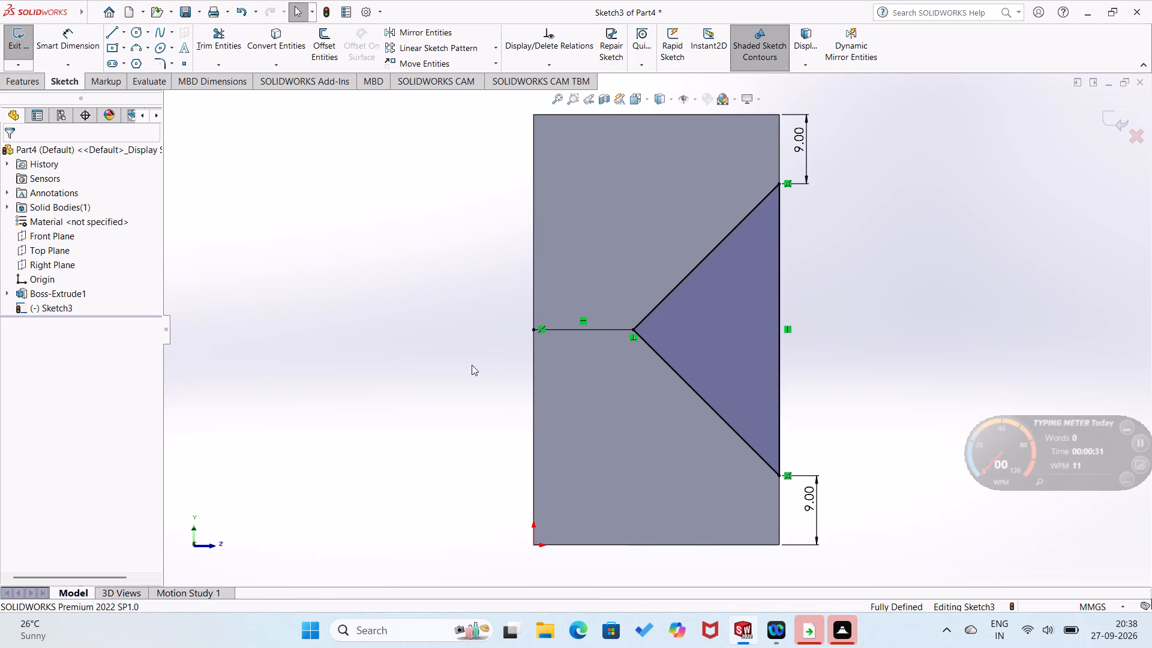
Convert the horizontal line between the edge midpoint and the triangle's apex to construction geometry.
right_click(590, 323)
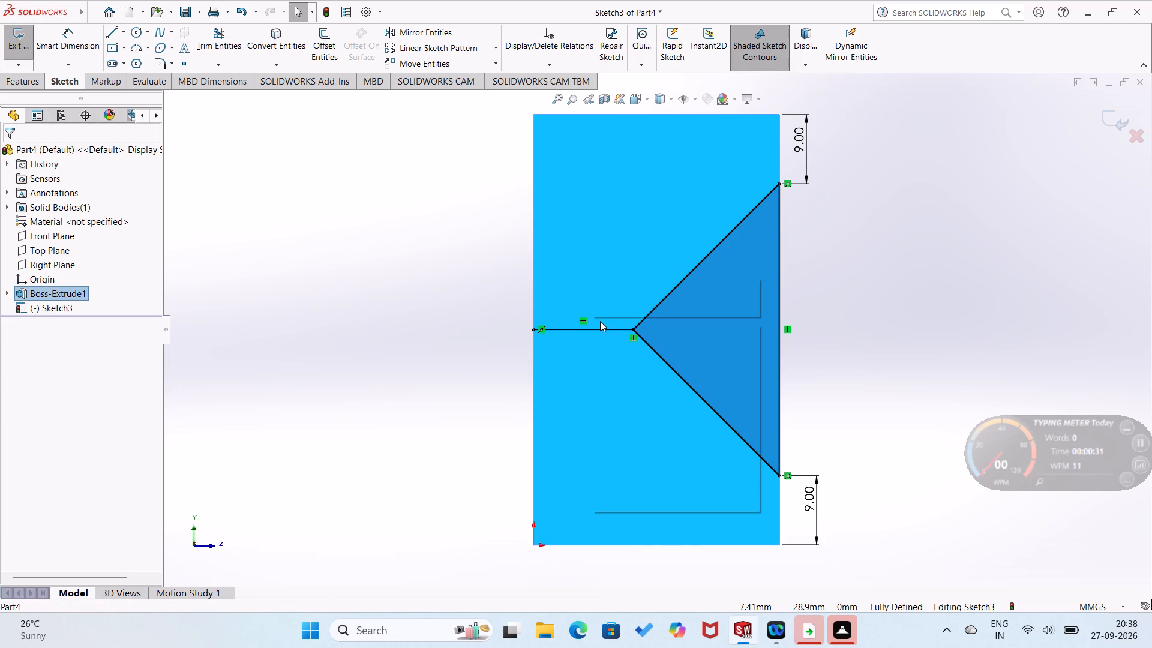
click(618, 302)
click(596, 329)
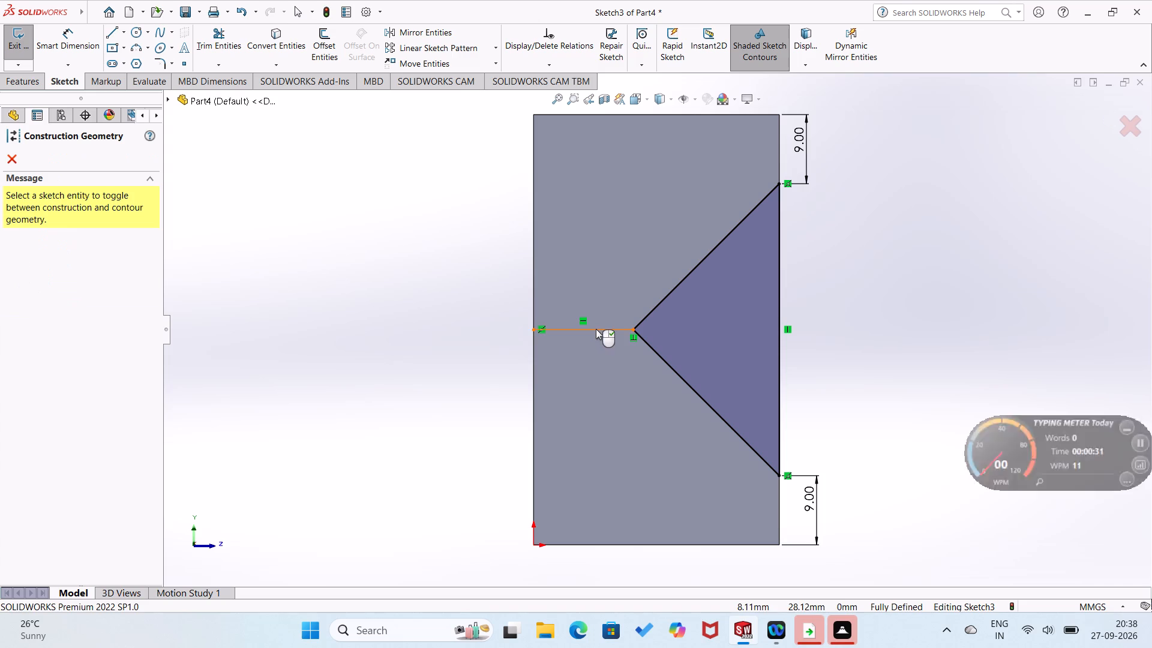
click(355, 372)
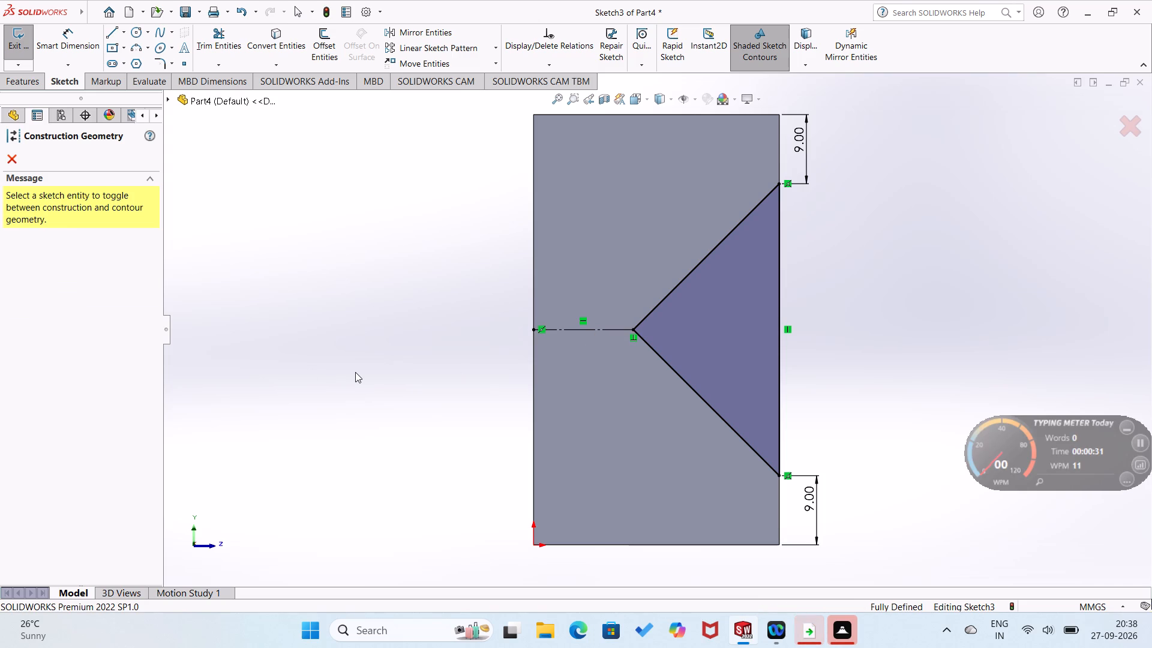
middle_drag(478, 380, 456, 382)
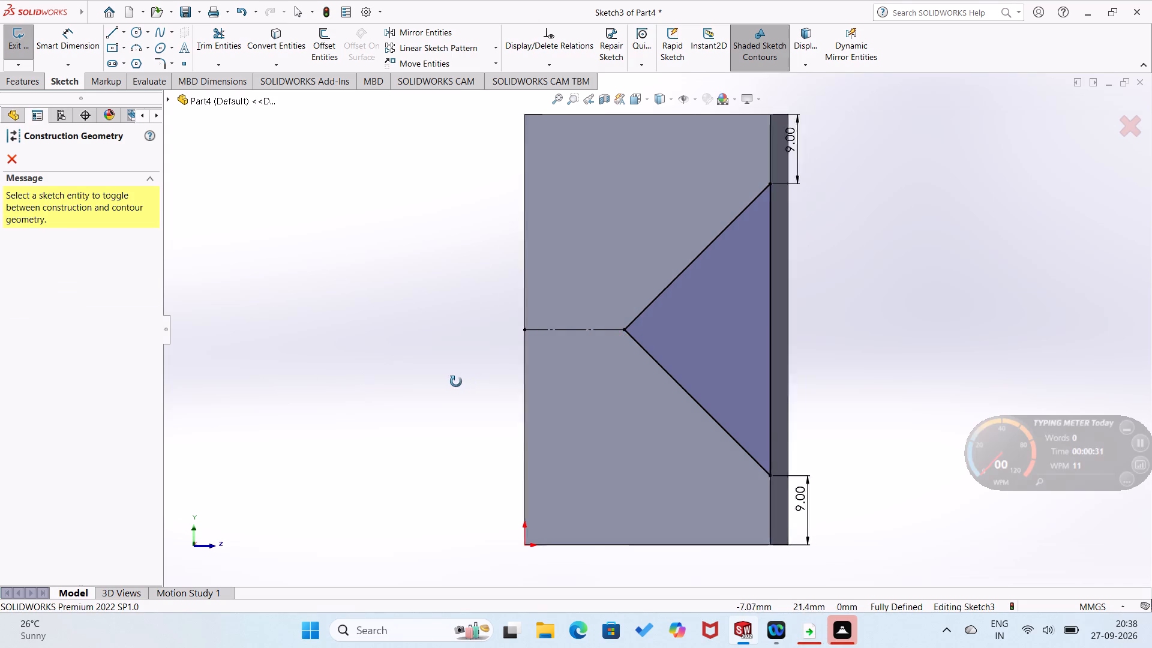
middle_drag(456, 382, 423, 383)
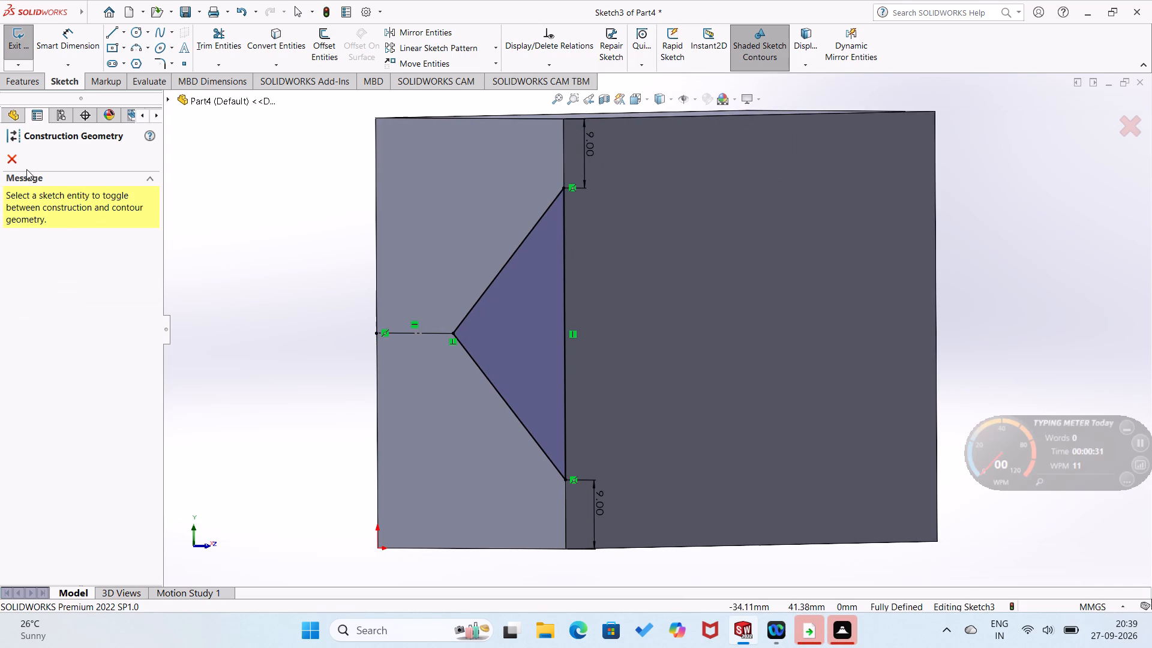
Cut-extrude the triangular V profile into the block to a blind depth of 38 mm.
click(9, 157)
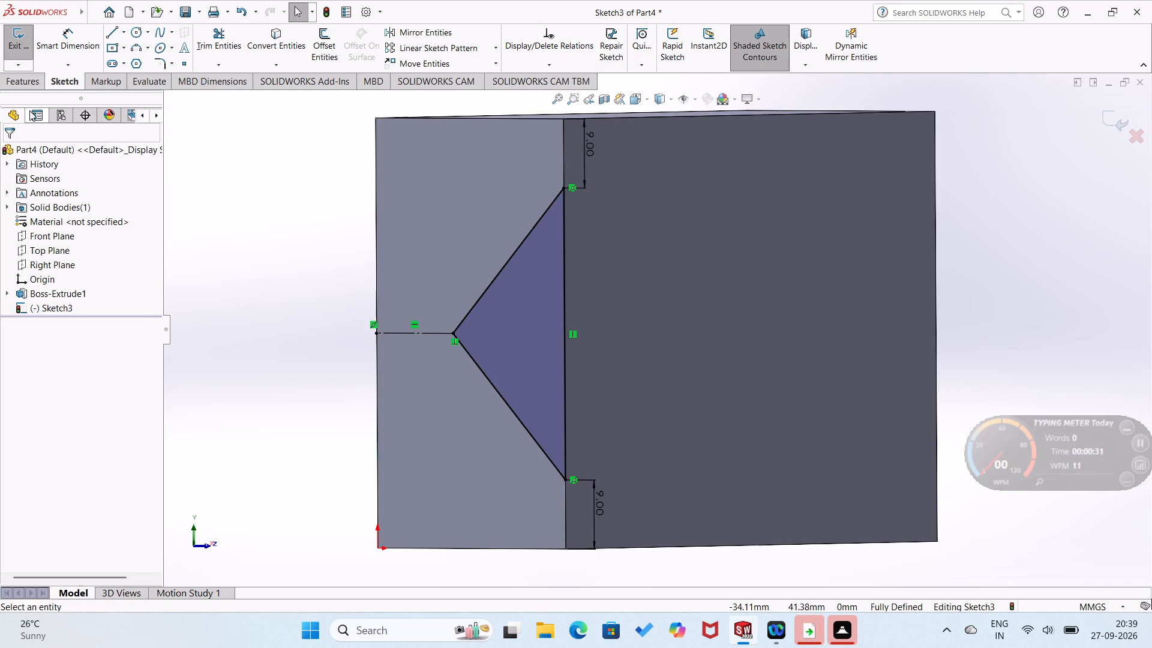
click(34, 82)
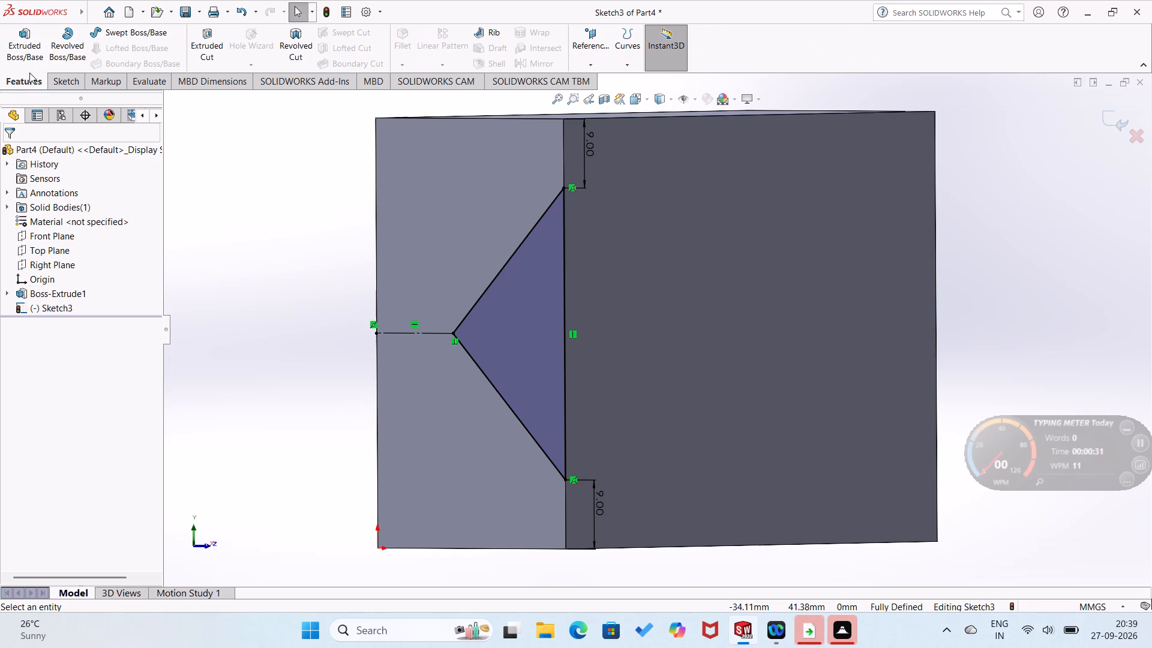
click(197, 61)
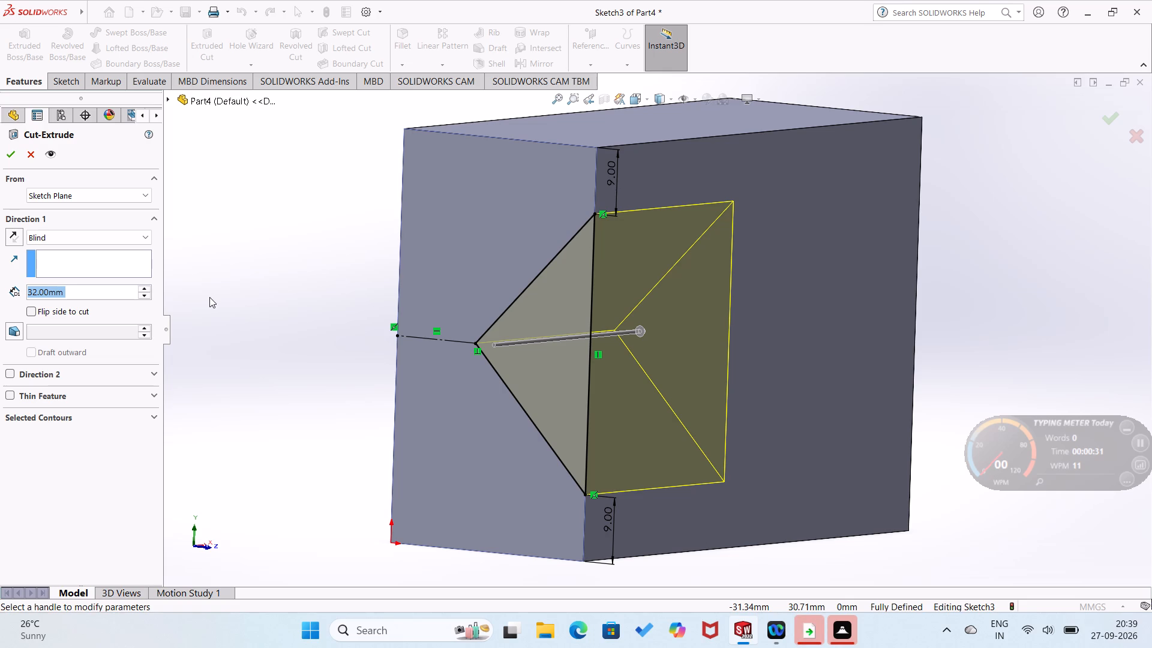
key(3)
key(8)
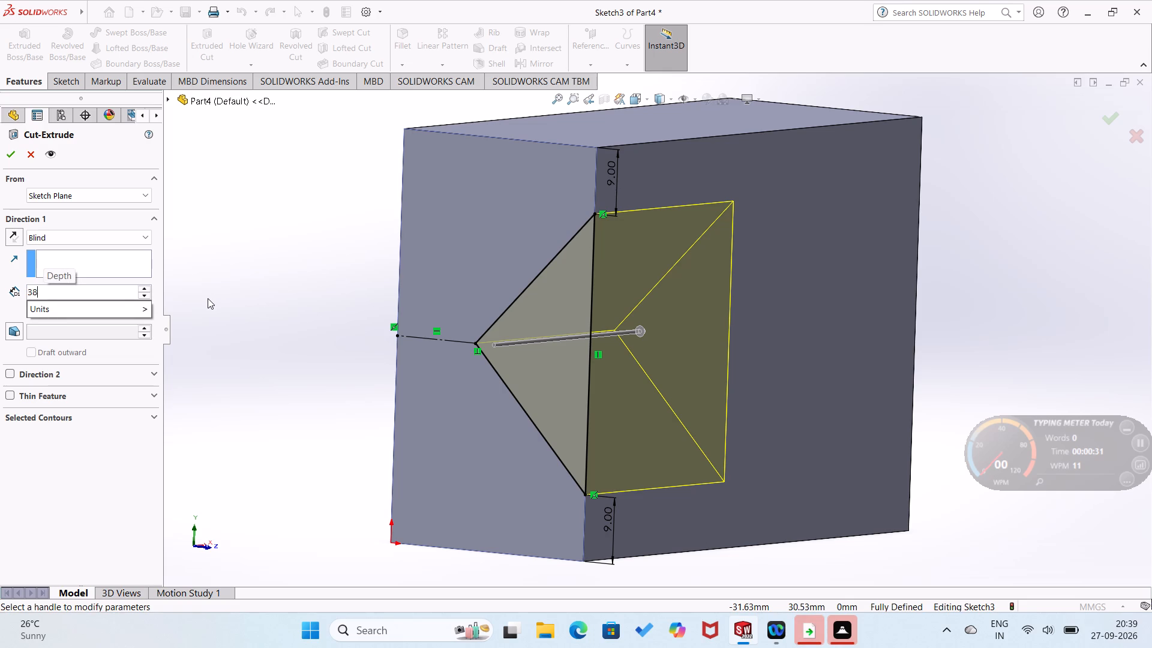
key(Return)
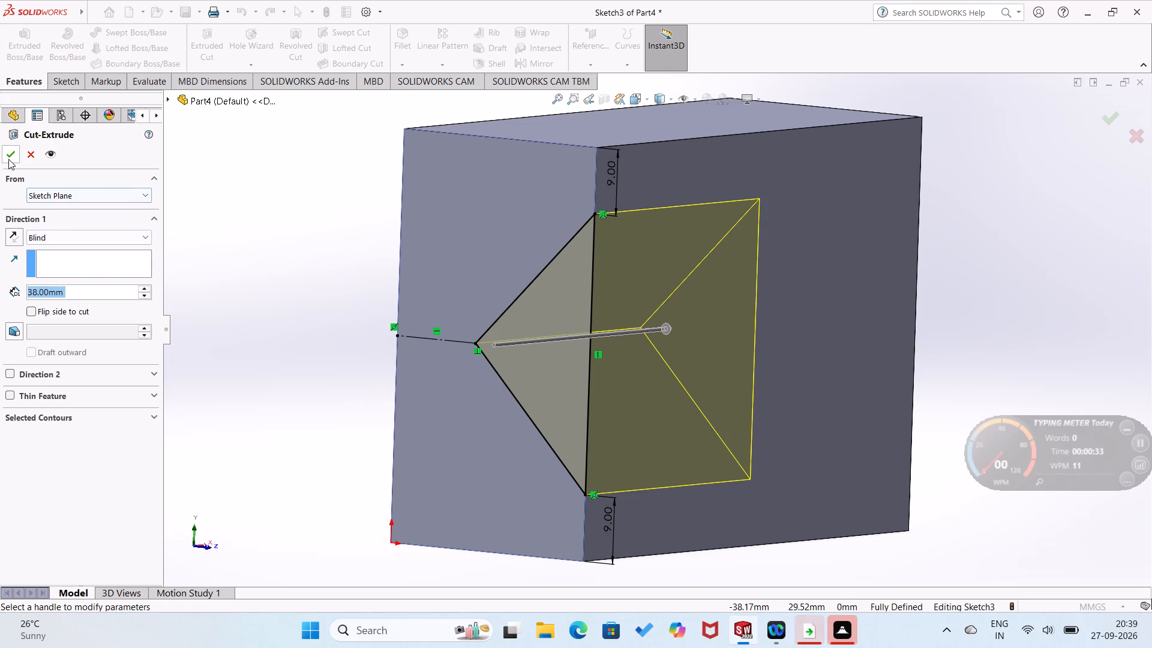
click(8, 159)
click(282, 445)
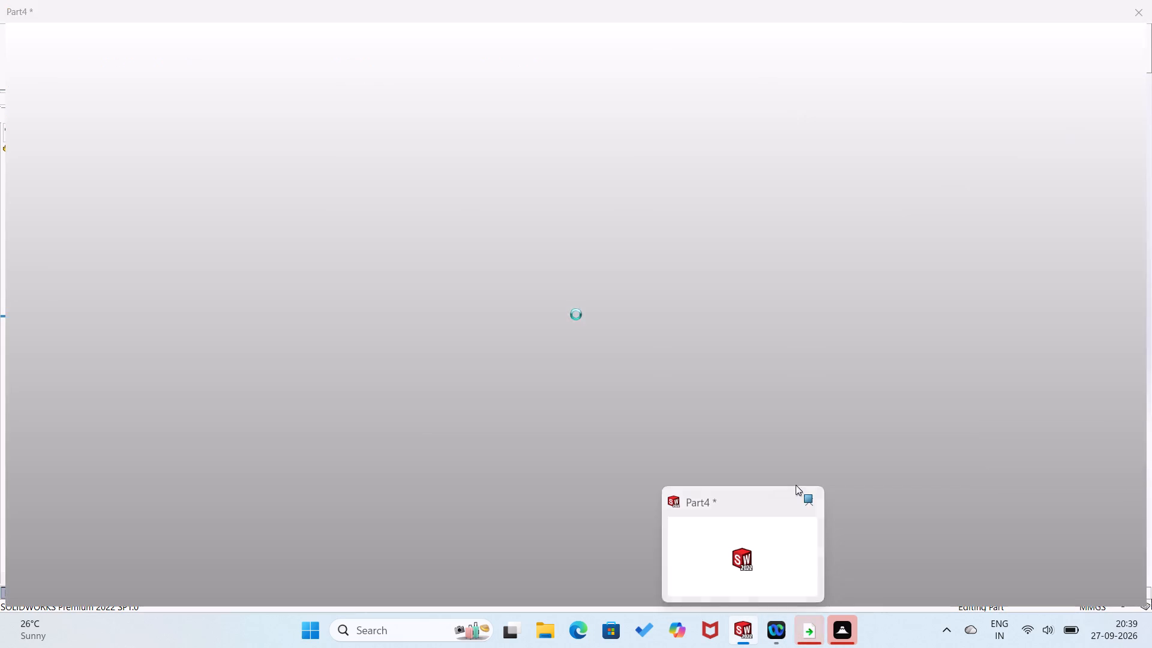
On the end face opposite the V cut, sketch a closed four-sided profile outside the front edge: bottom about 19.5 mm, vertical about 25 mm, sloping to the top corner.
middle_drag(836, 442, 671, 299)
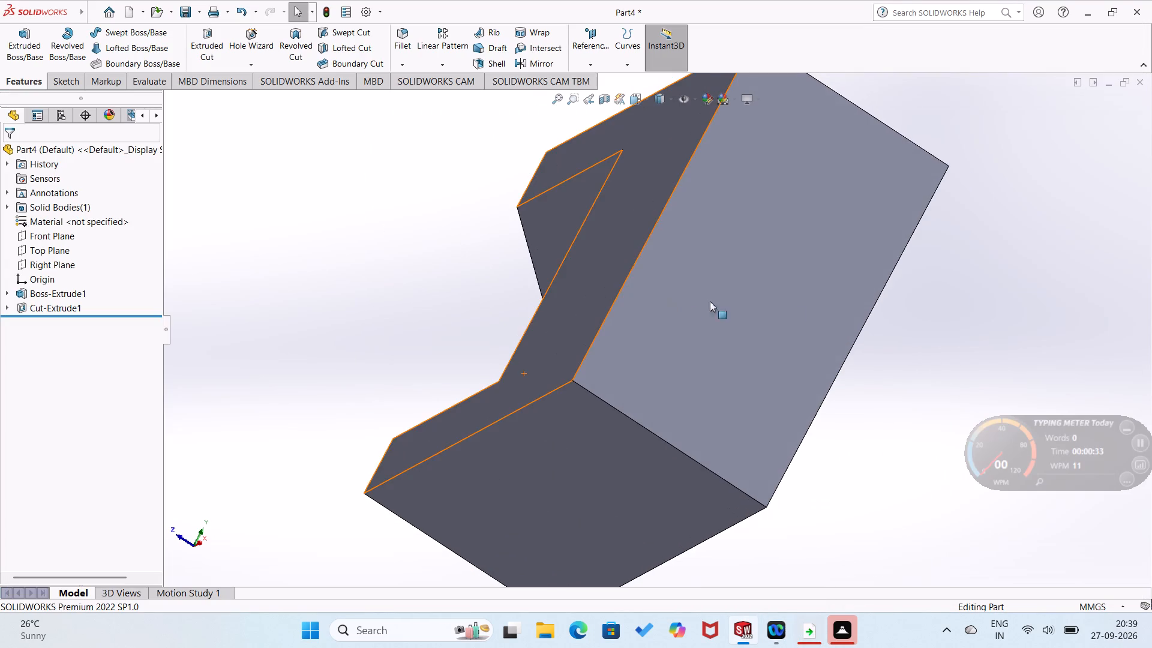
right_click(790, 277)
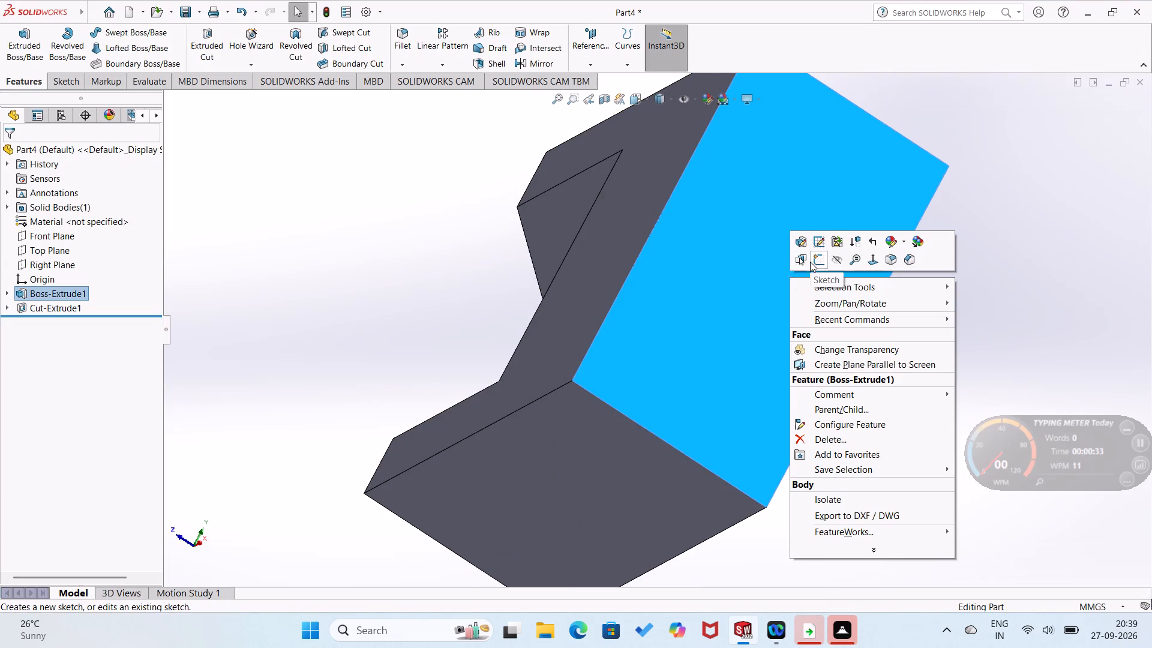
click(819, 263)
right_drag(868, 317, 799, 333)
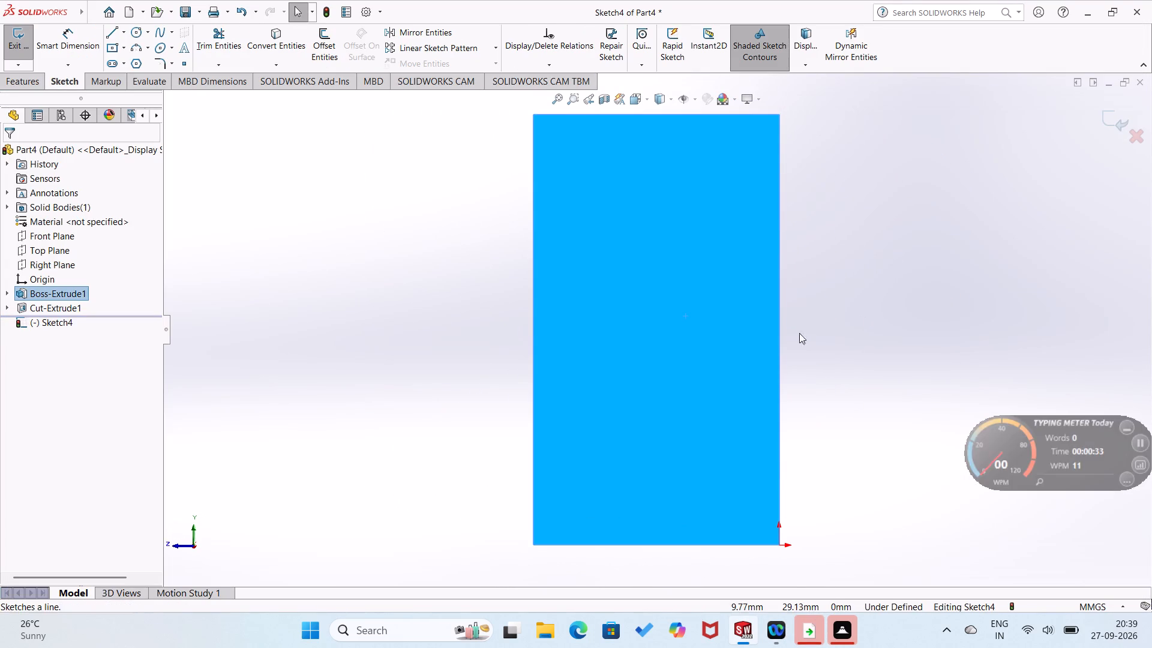
right_drag(799, 333, 789, 333)
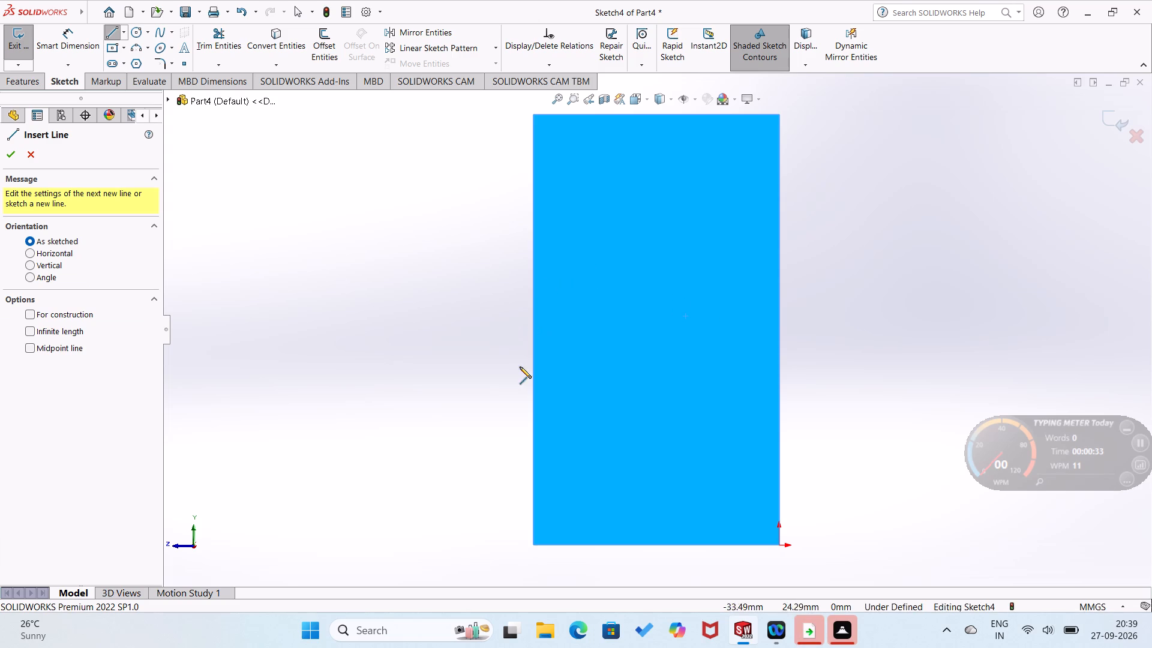
click(530, 436)
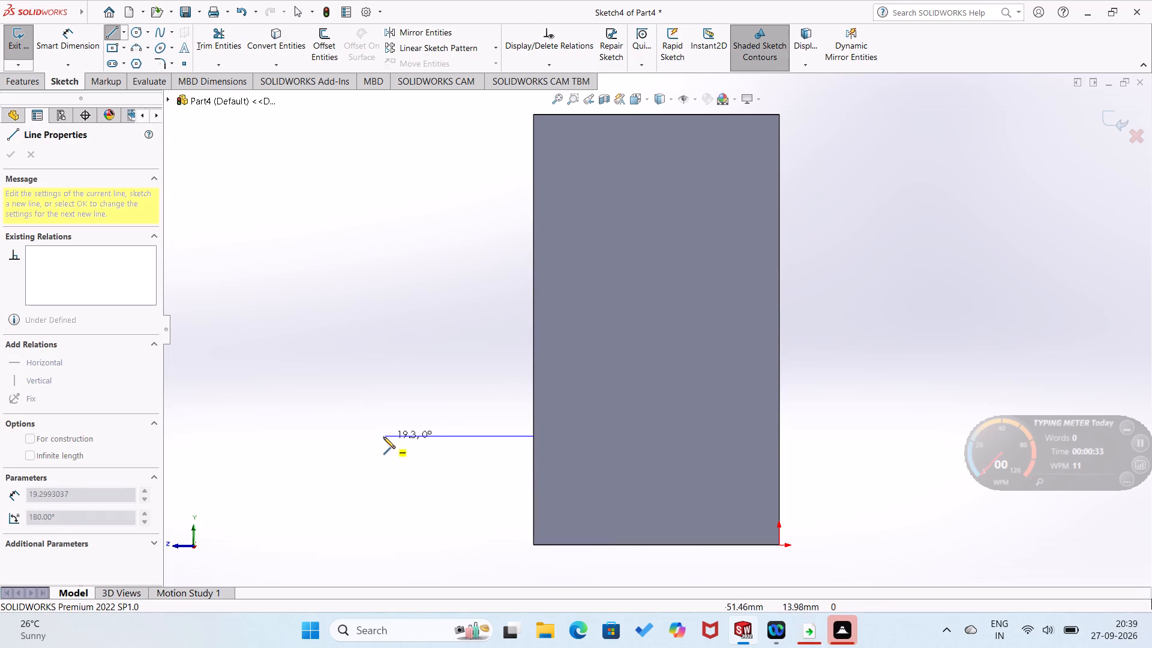
click(383, 437)
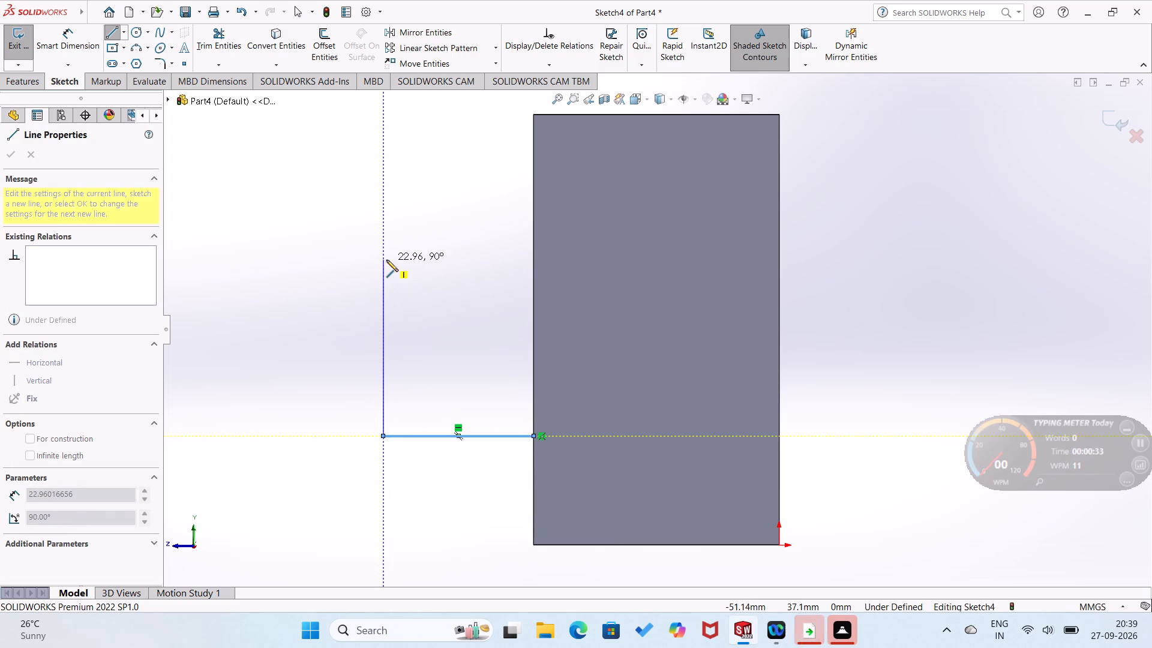
click(385, 244)
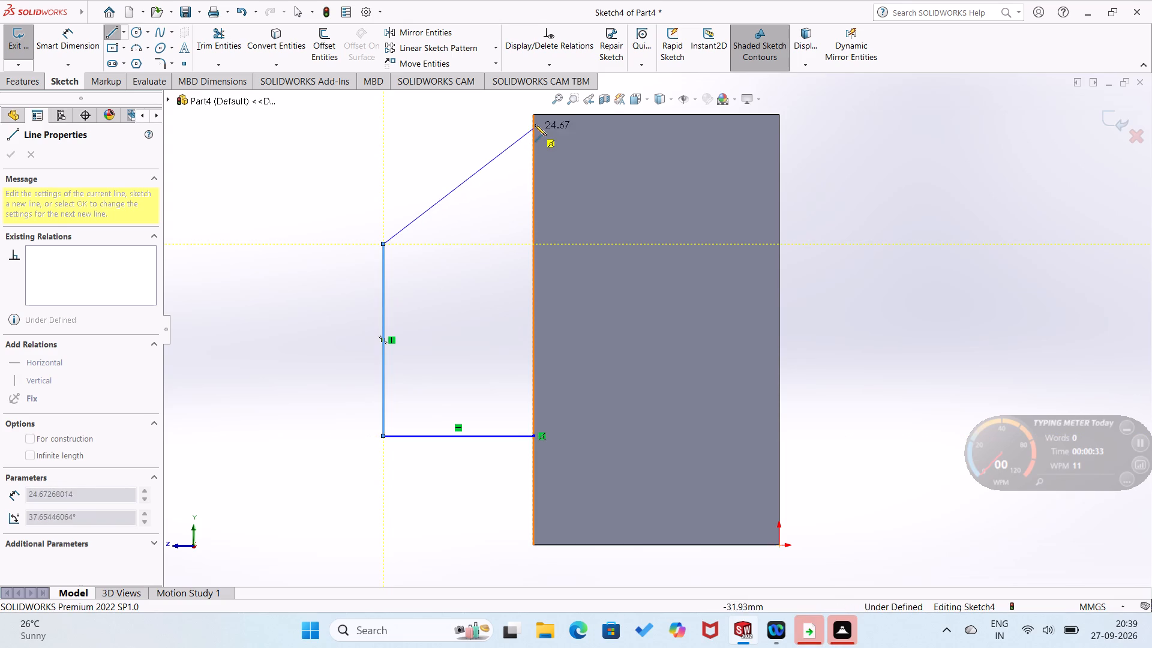
click(535, 115)
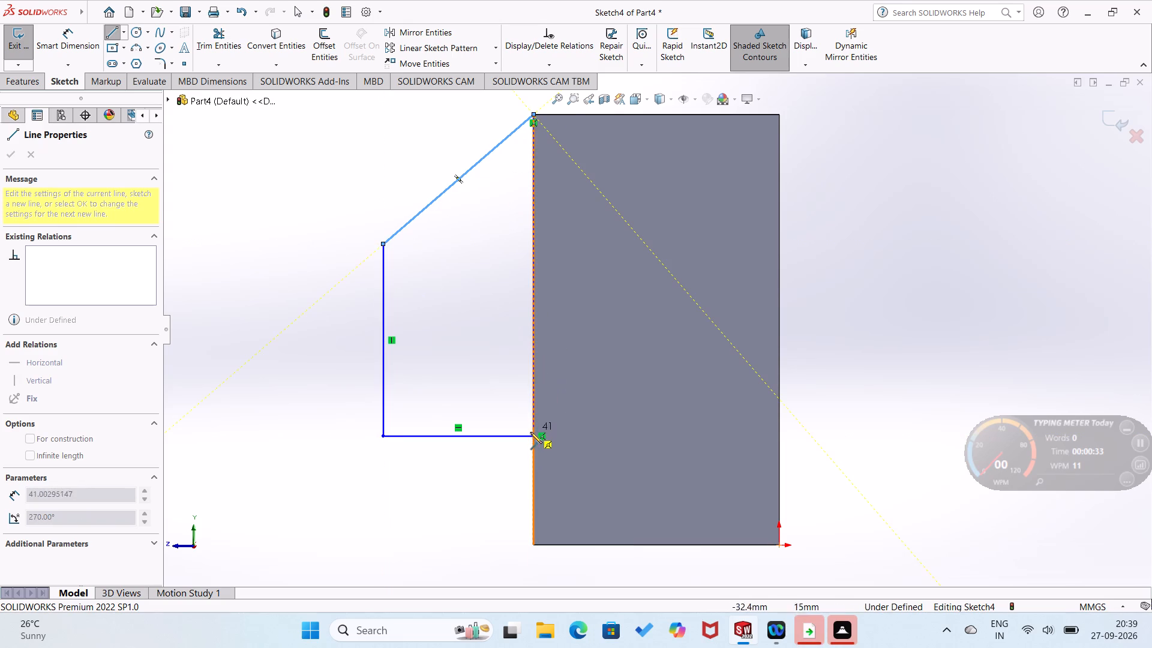
click(530, 434)
Dimension the profile's bottom horizontal line as 24 mm and its outer vertical line as 24 mm.
right_drag(507, 478, 562, 332)
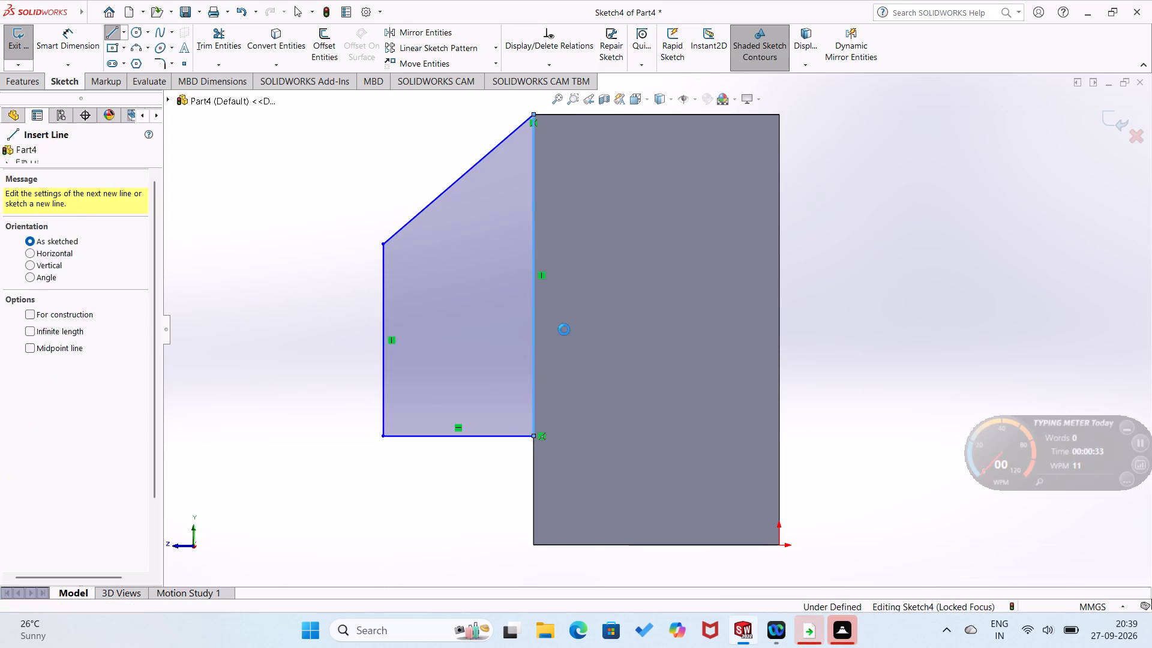
click(507, 433)
click(499, 475)
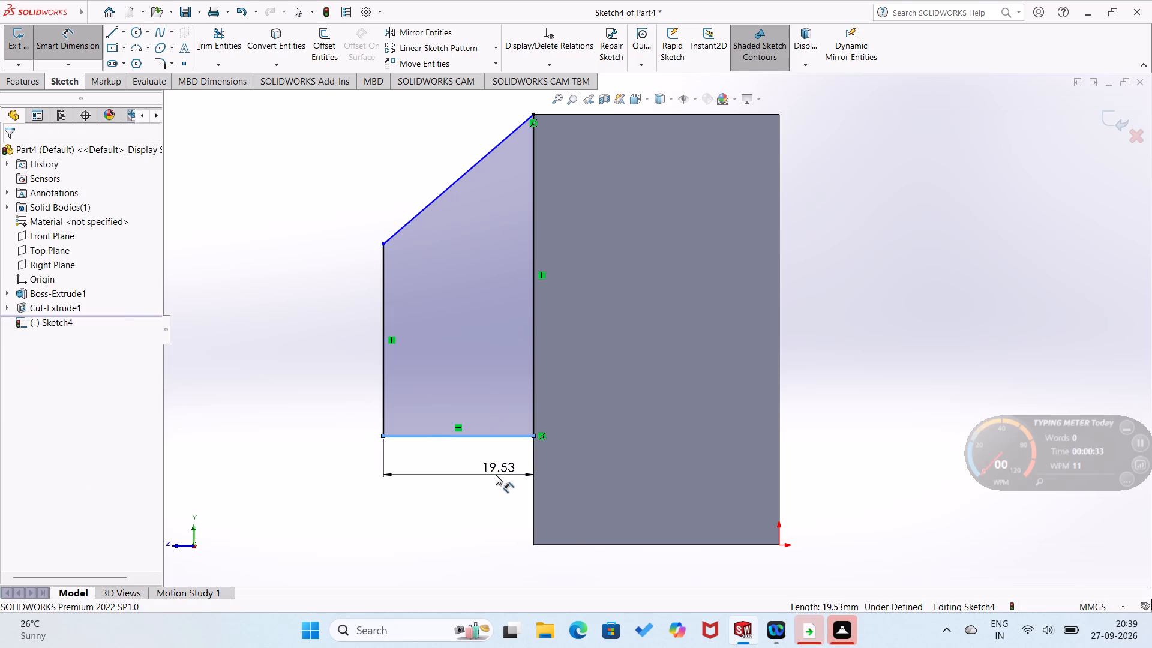
text(24)
key(Return)
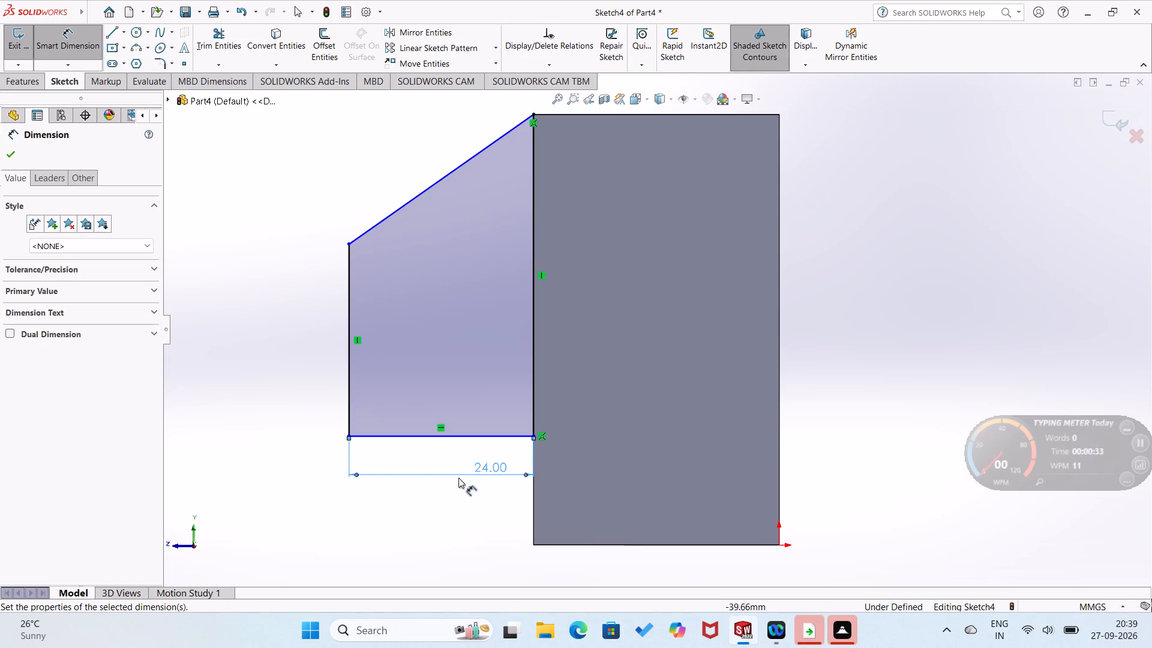
click(348, 380)
click(321, 380)
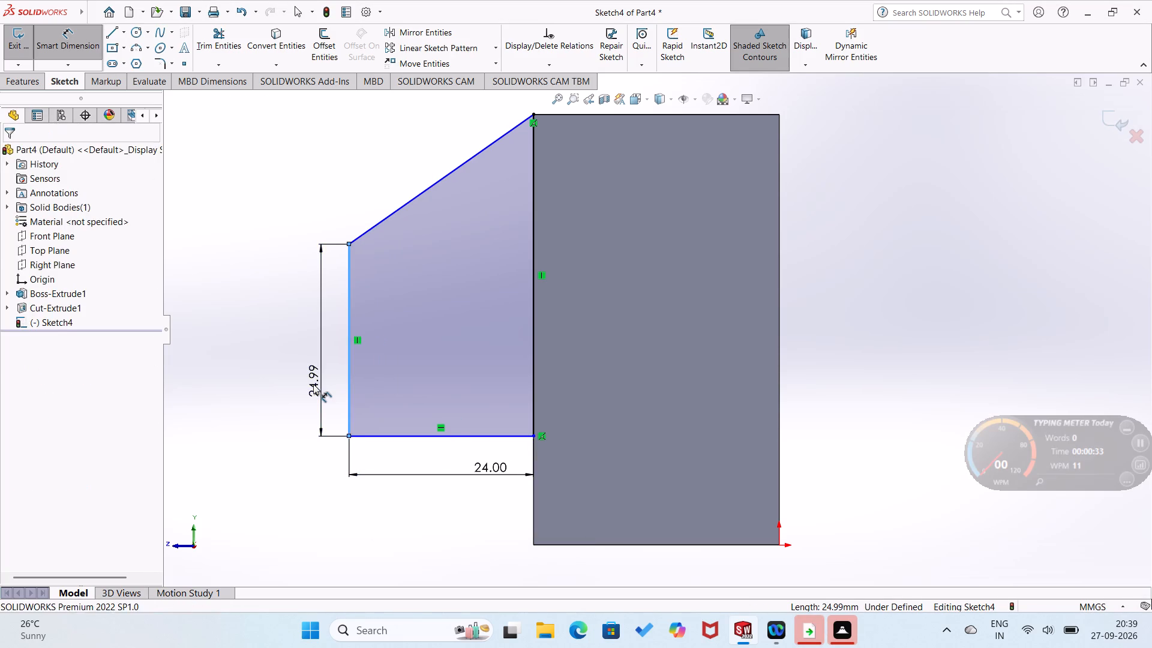
text(24)
key(Return)
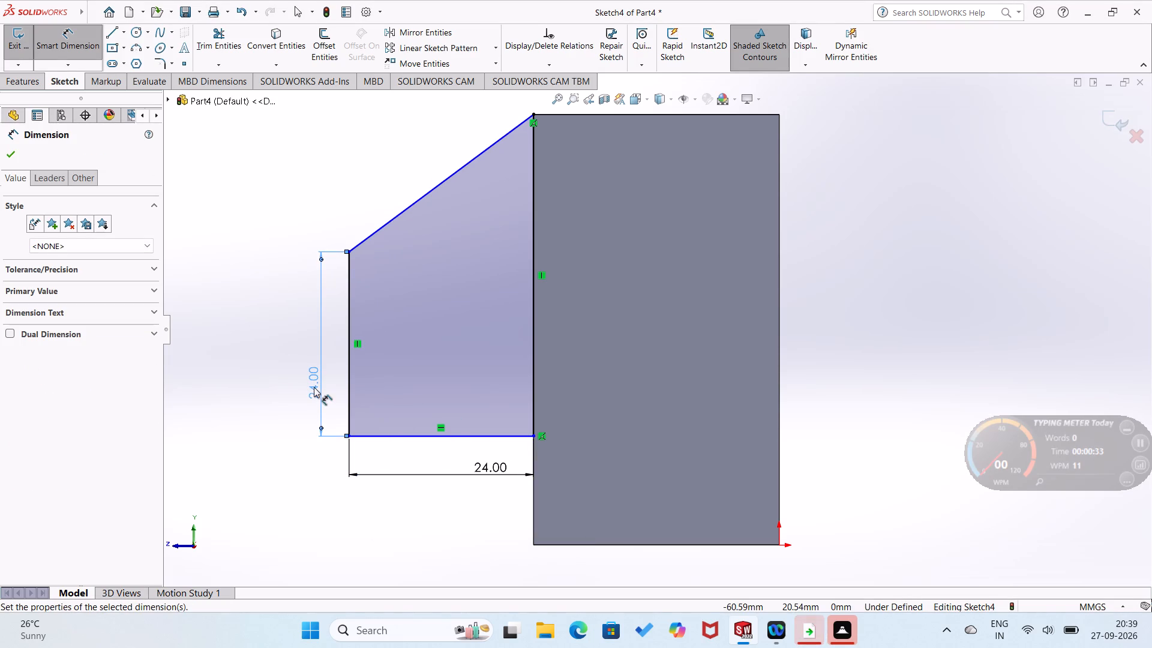
click(224, 412)
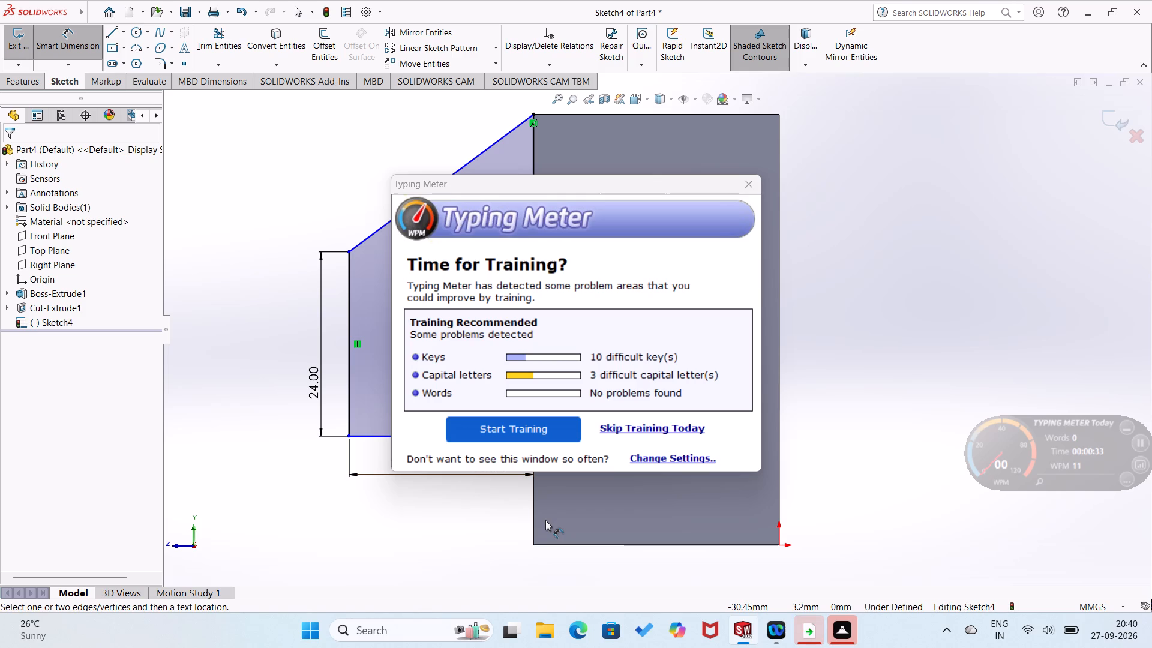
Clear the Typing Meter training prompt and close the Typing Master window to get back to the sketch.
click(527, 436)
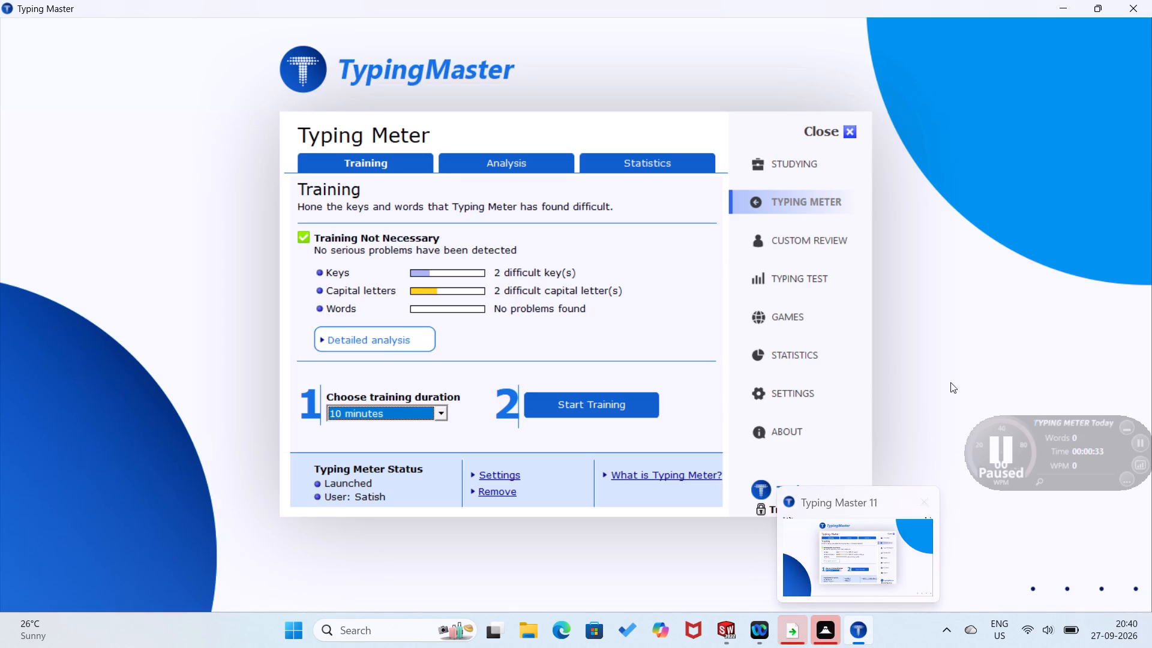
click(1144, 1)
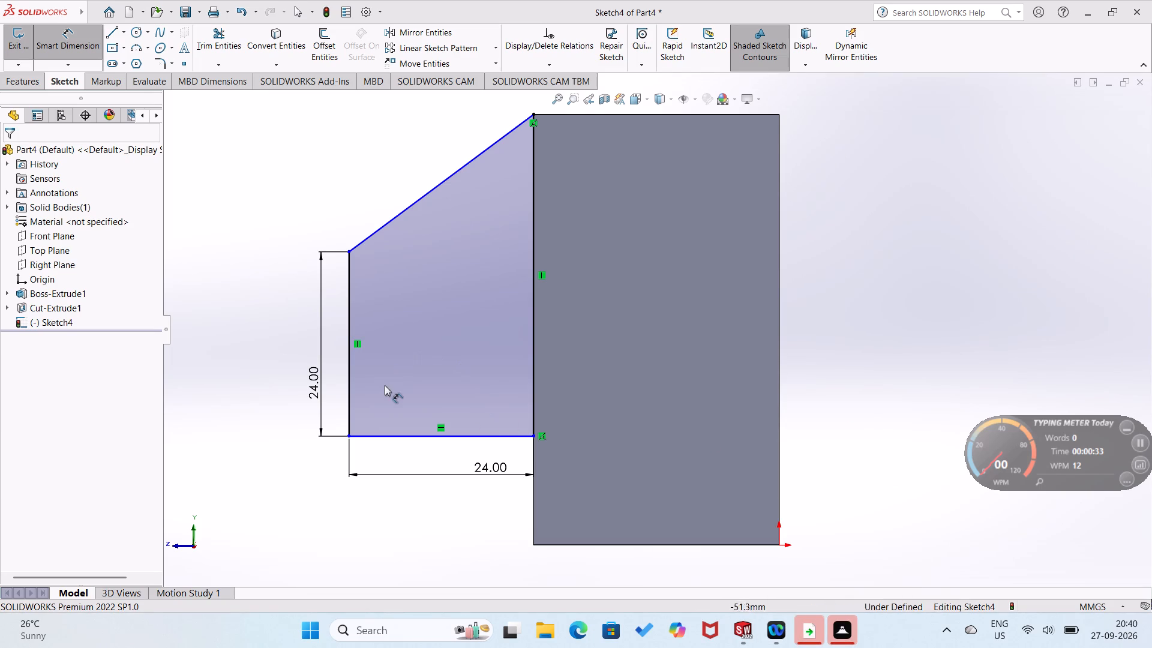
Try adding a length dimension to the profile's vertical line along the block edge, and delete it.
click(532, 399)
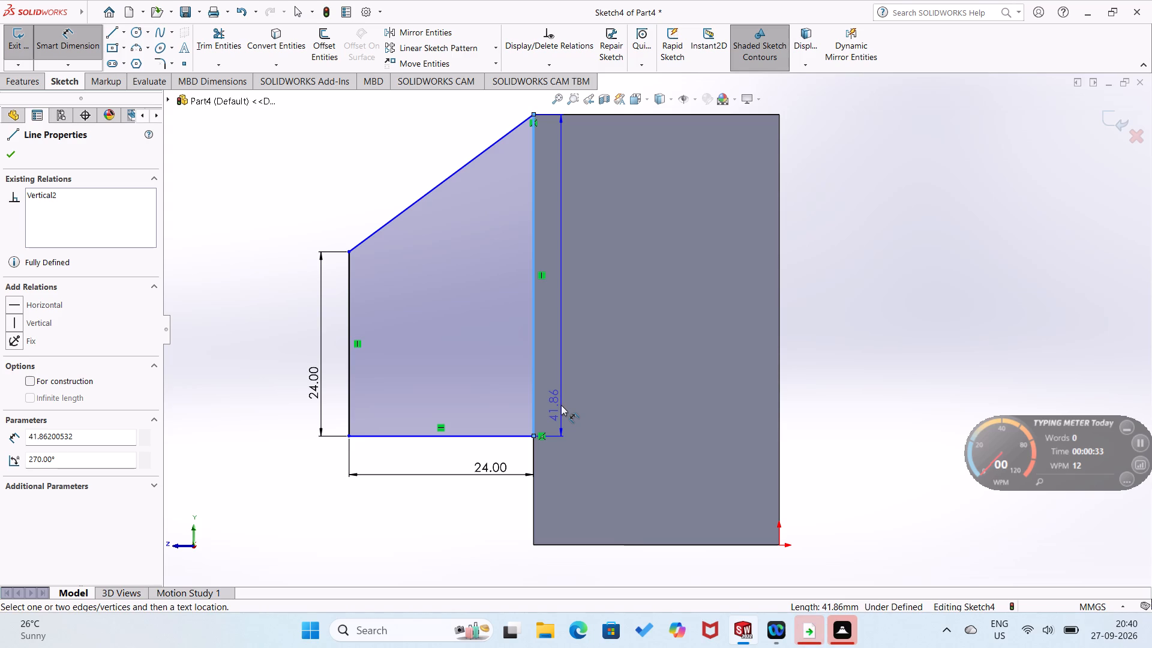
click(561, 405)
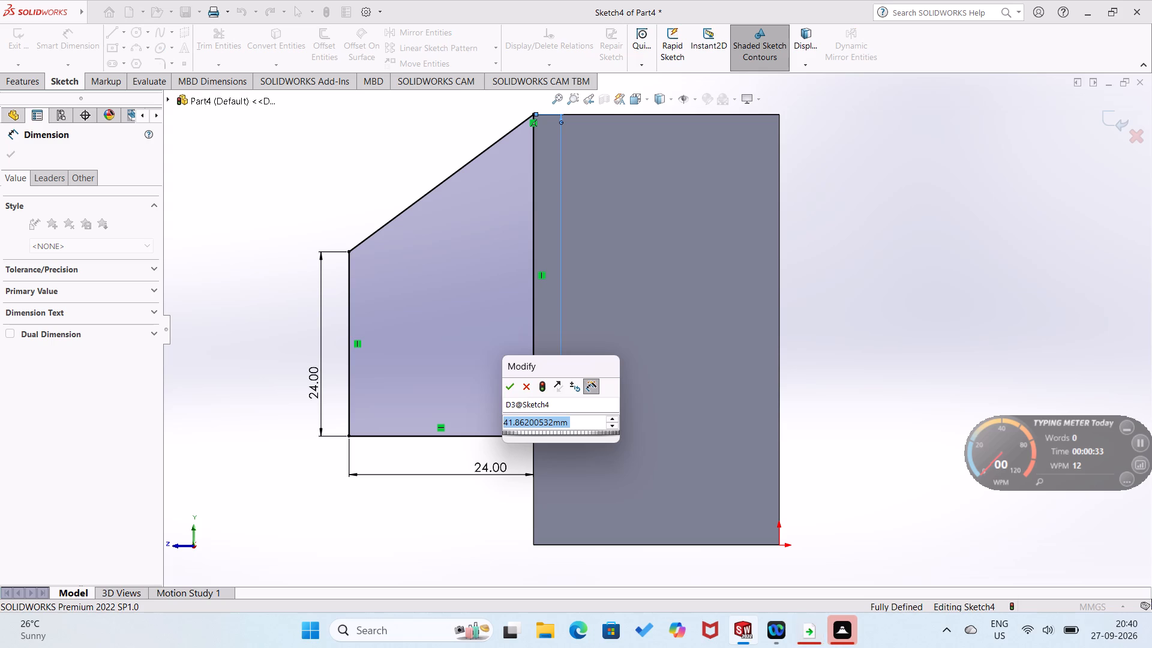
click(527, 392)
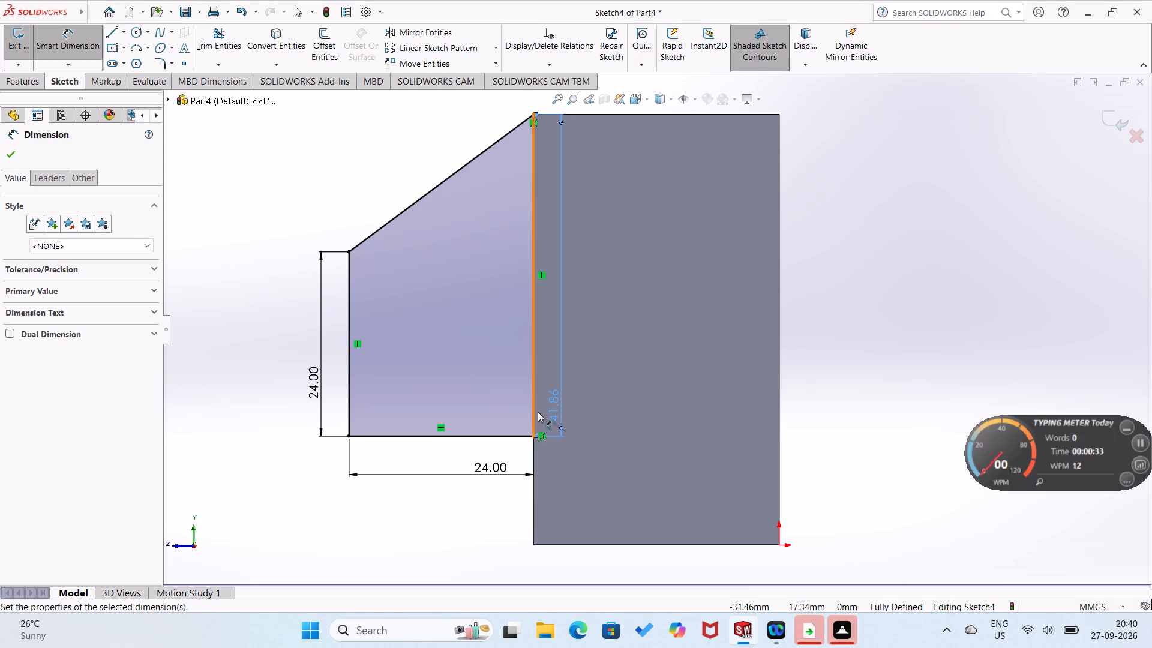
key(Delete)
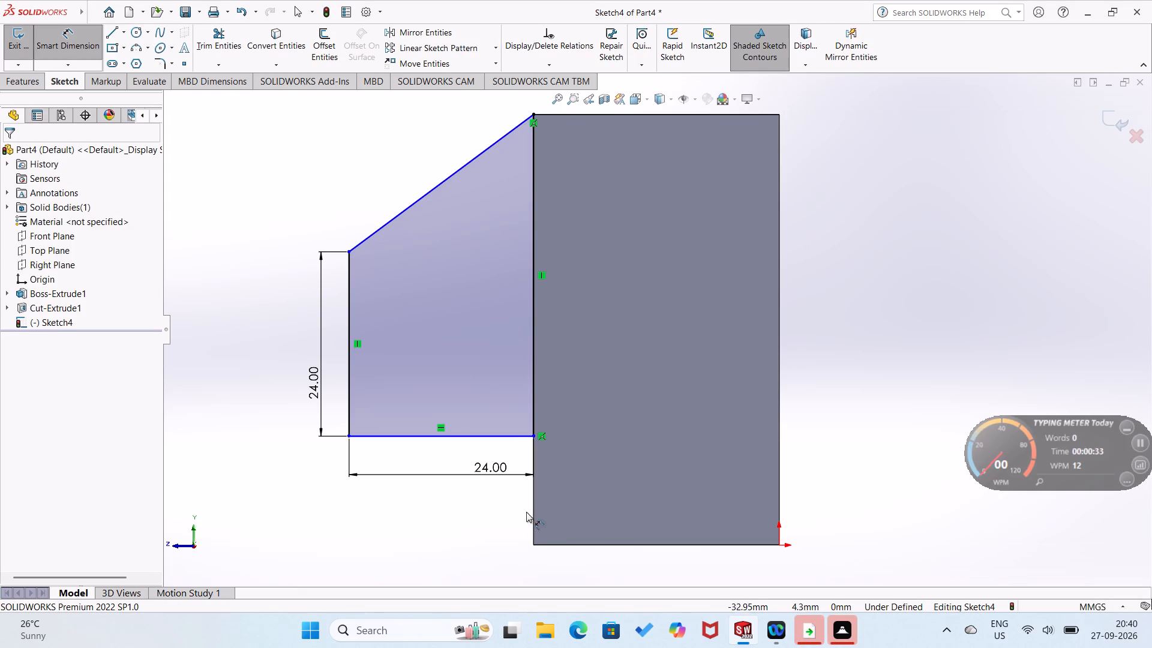
Dimension the vertical distance from the block's bottom corner to the profile's lower corner on the edge as 14 mm.
click(532, 545)
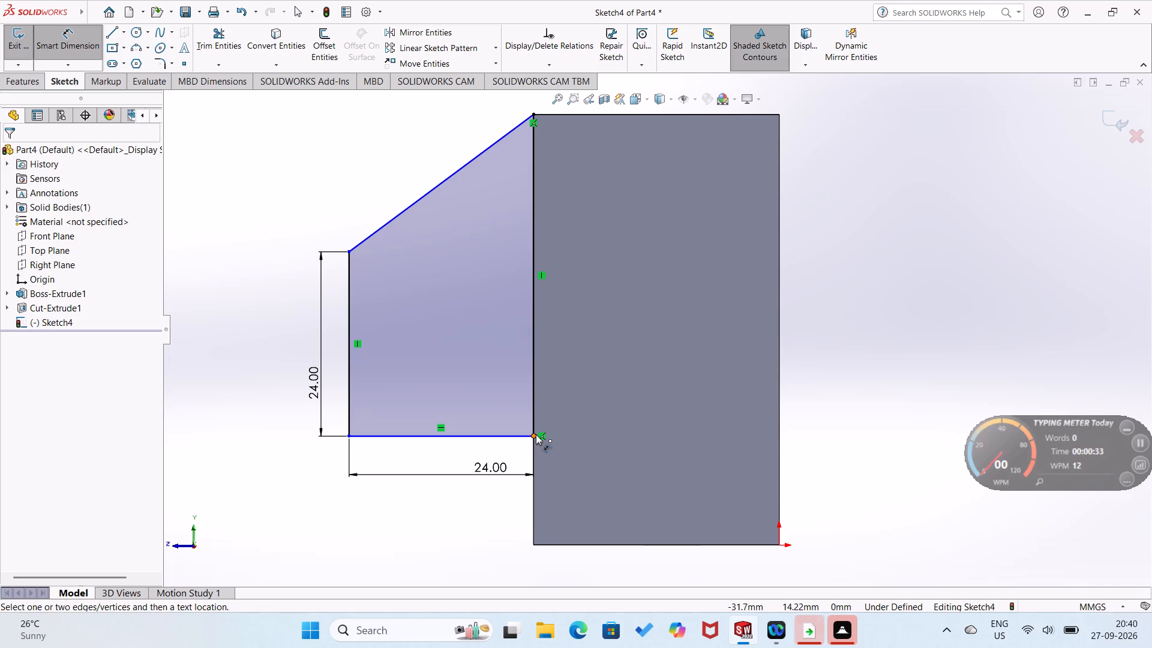
click(536, 434)
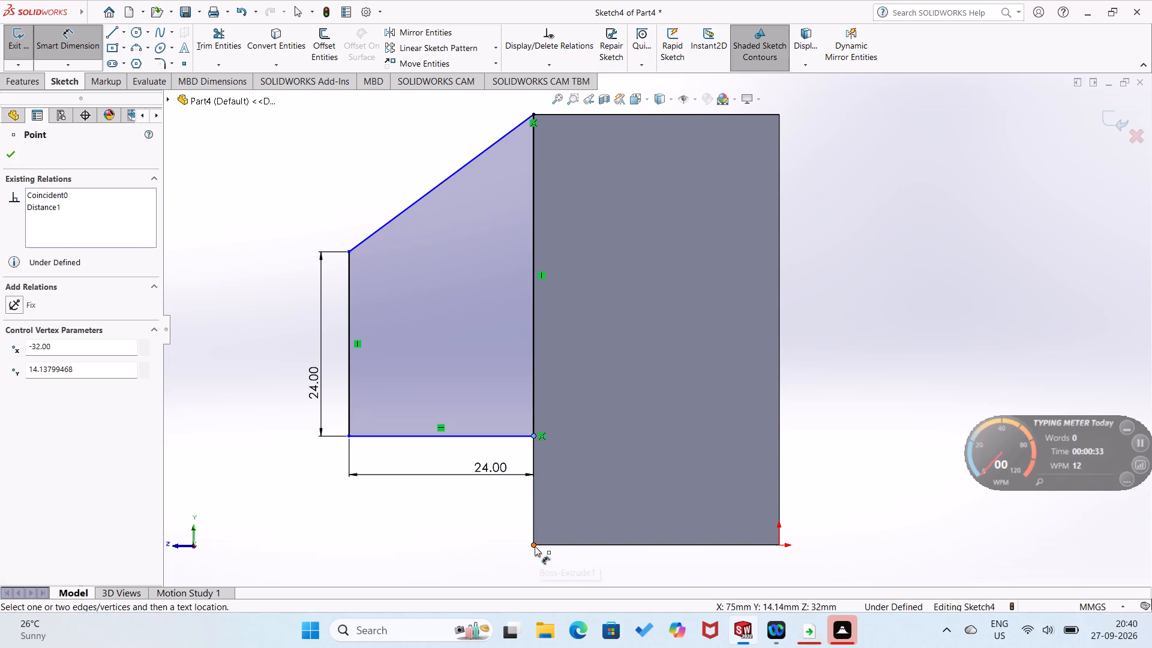
click(533, 545)
click(505, 537)
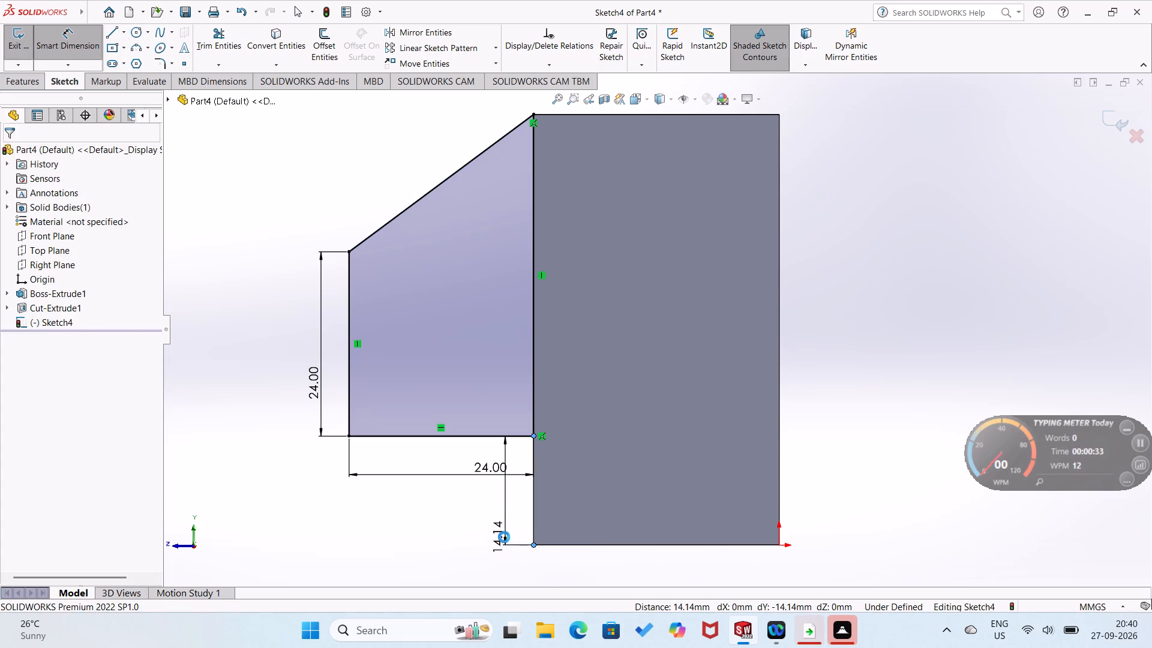
key(1)
key(4)
key(Return)
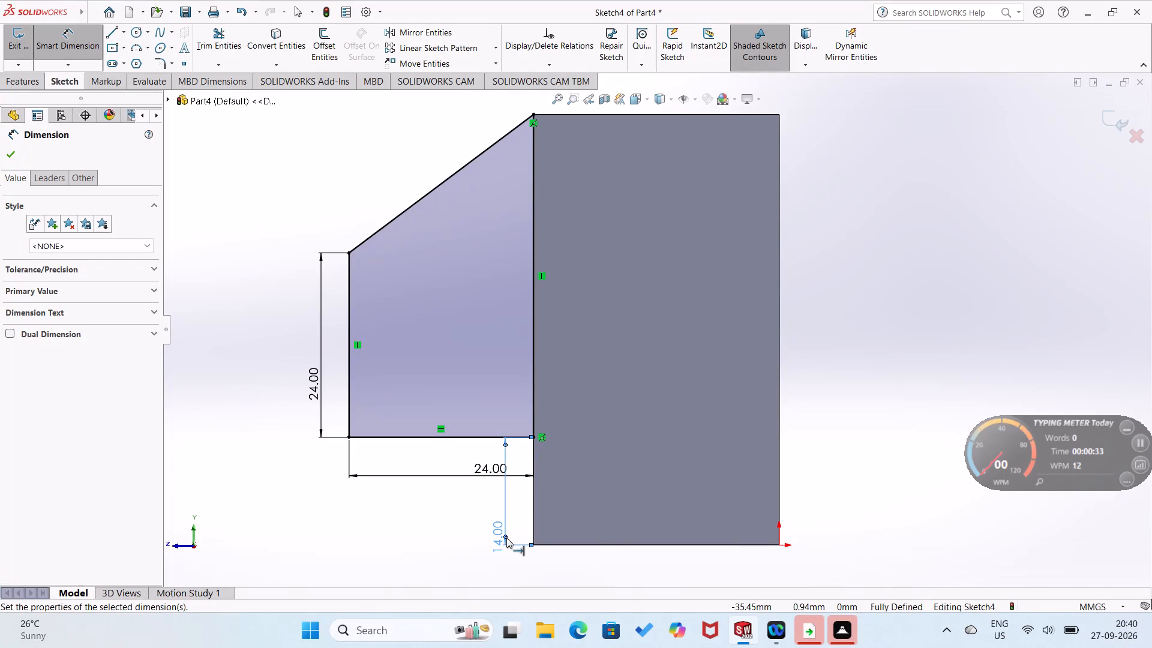
click(455, 525)
Extrude the sloped profile as a merged blind boss 24 mm deep, with the direction reversed so it runs along the block.
middle_drag(453, 529, 562, 569)
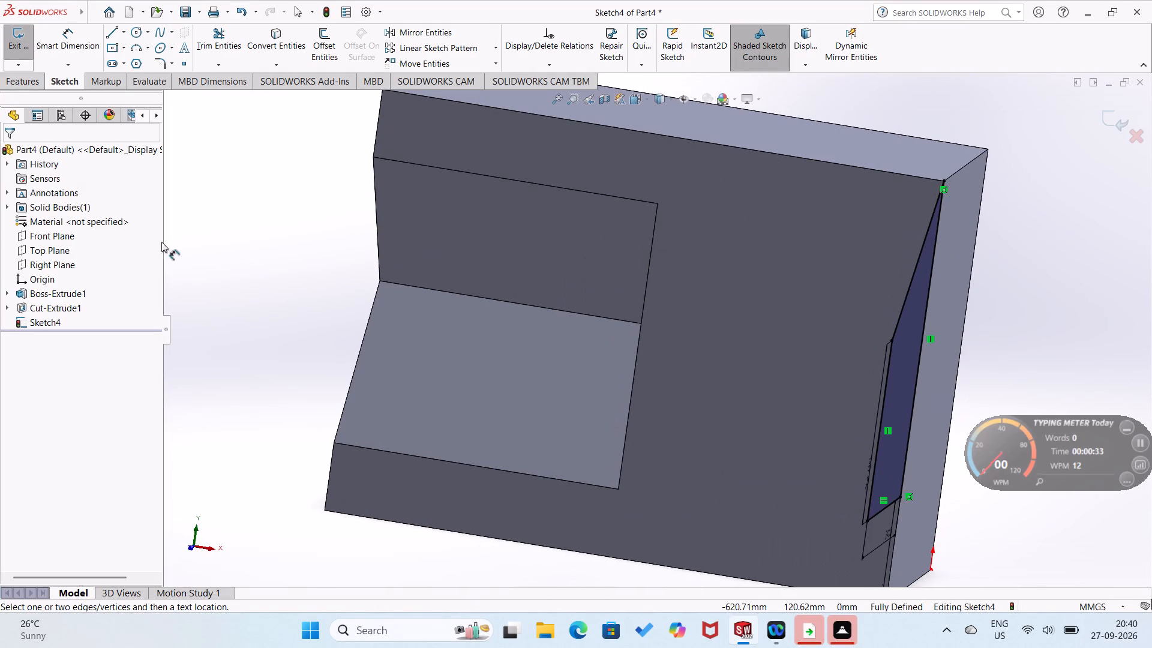
click(13, 81)
click(35, 63)
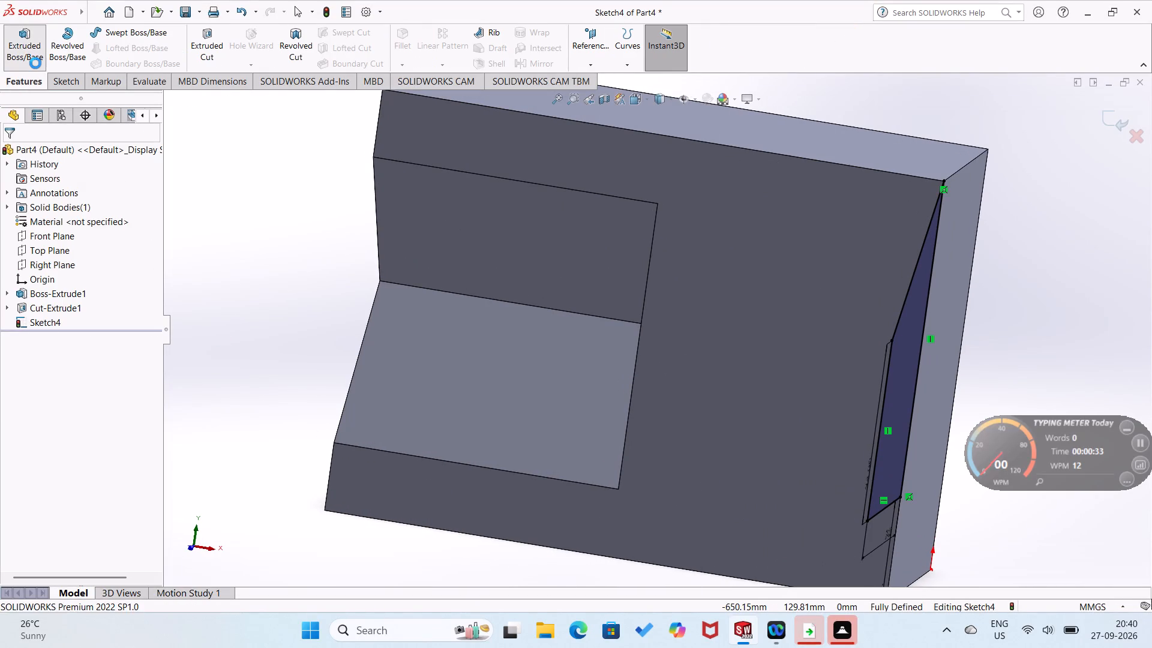
scroll(336, 404, up, 1)
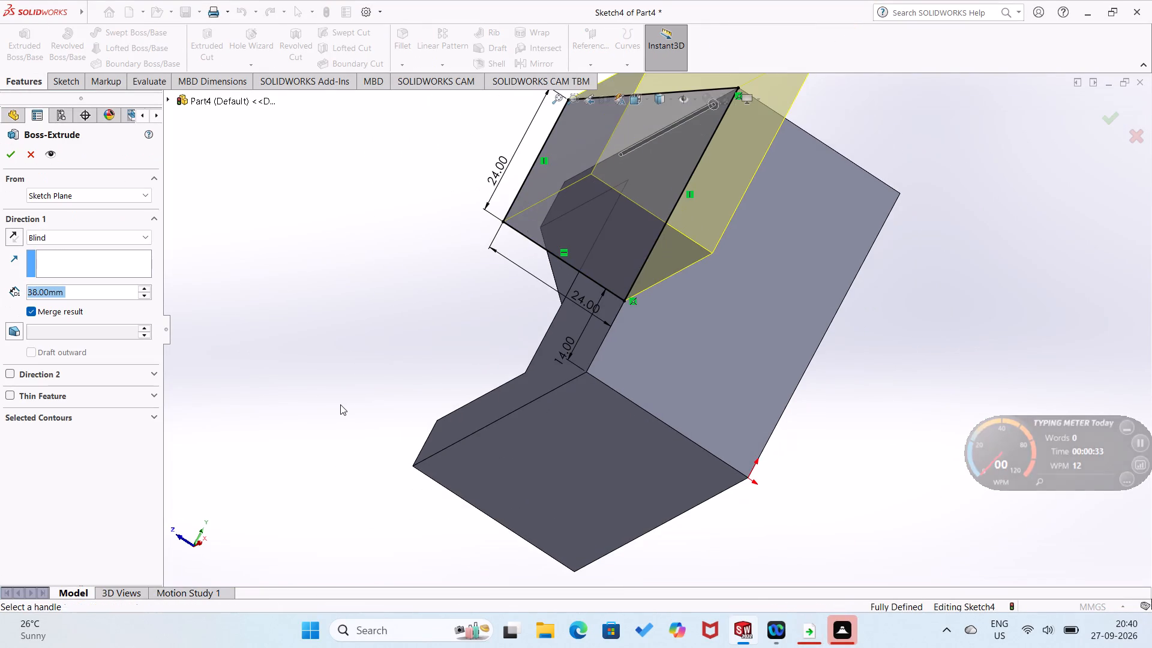
middle_drag(364, 418, 450, 476)
click(10, 234)
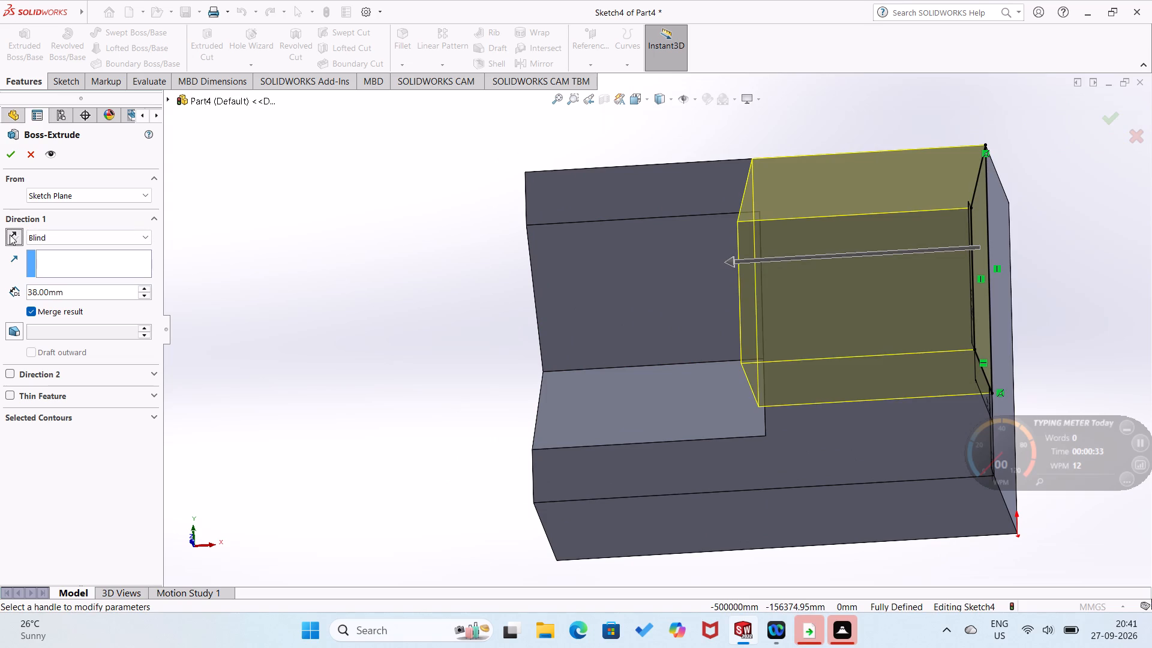
click(62, 294)
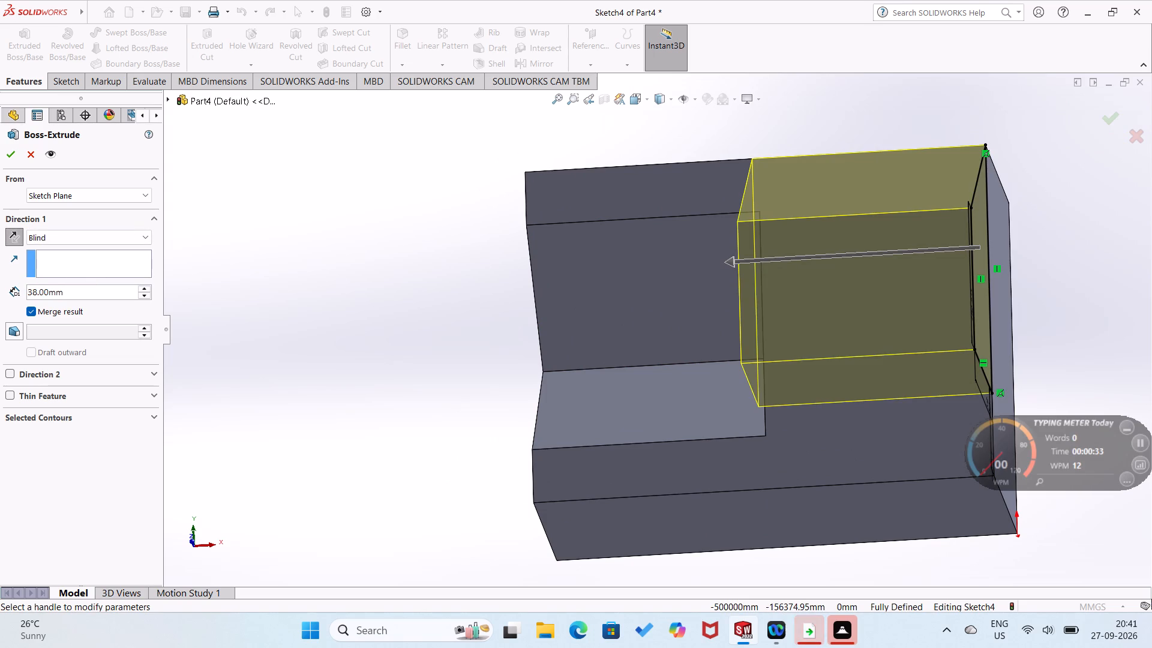
key(BackSpace)
key(BackSpace)
key(BackSpace)
key(BackSpace)
key(BackSpace)
key(BackSpace)
key(BackSpace)
key(BackSpace)
key(BackSpace)
key(BackSpace)
key(BackSpace)
key(BackSpace)
key(BackSpace)
key(BackSpace)
key(BackSpace)
key(BackSpace)
text(24)
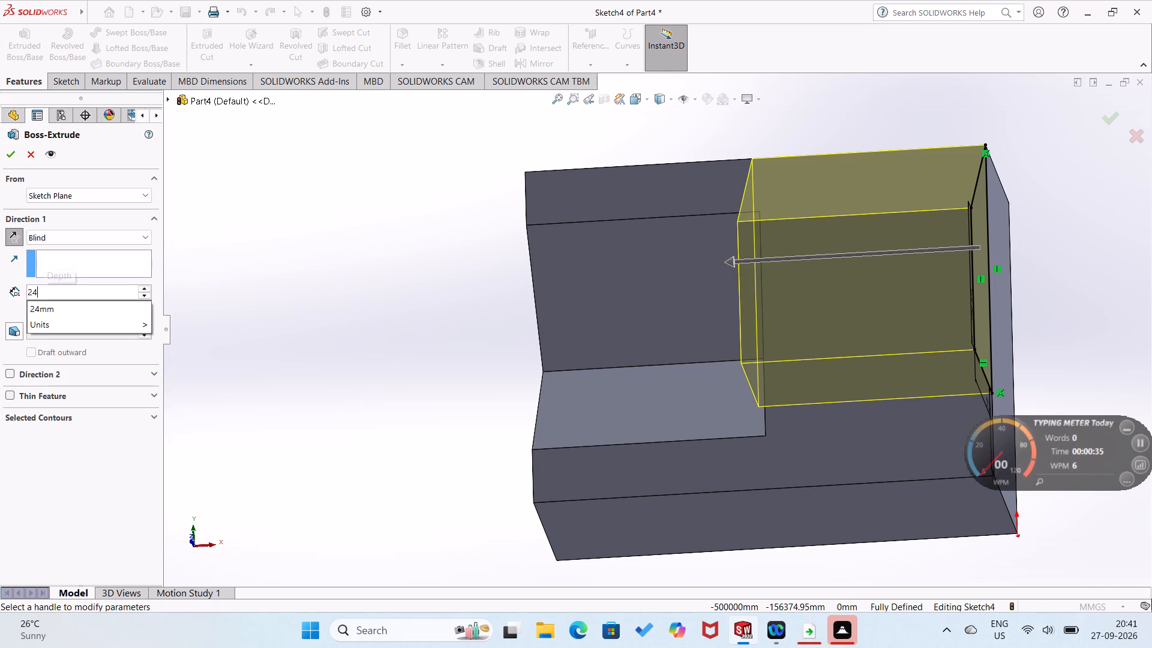
key(Return)
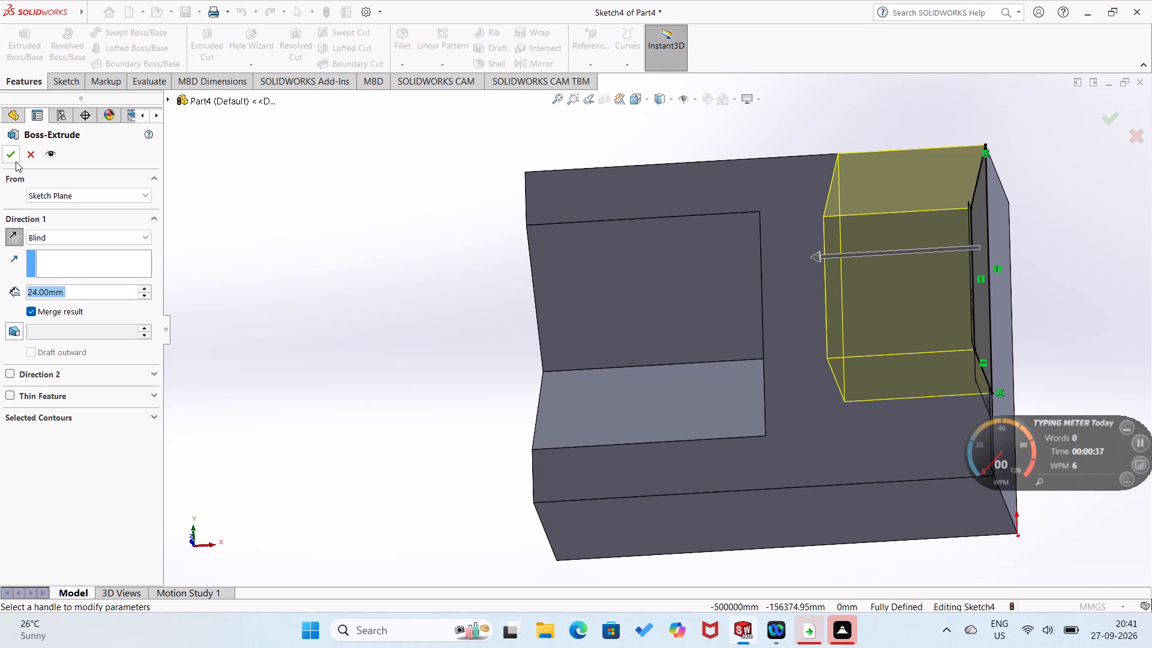
click(16, 161)
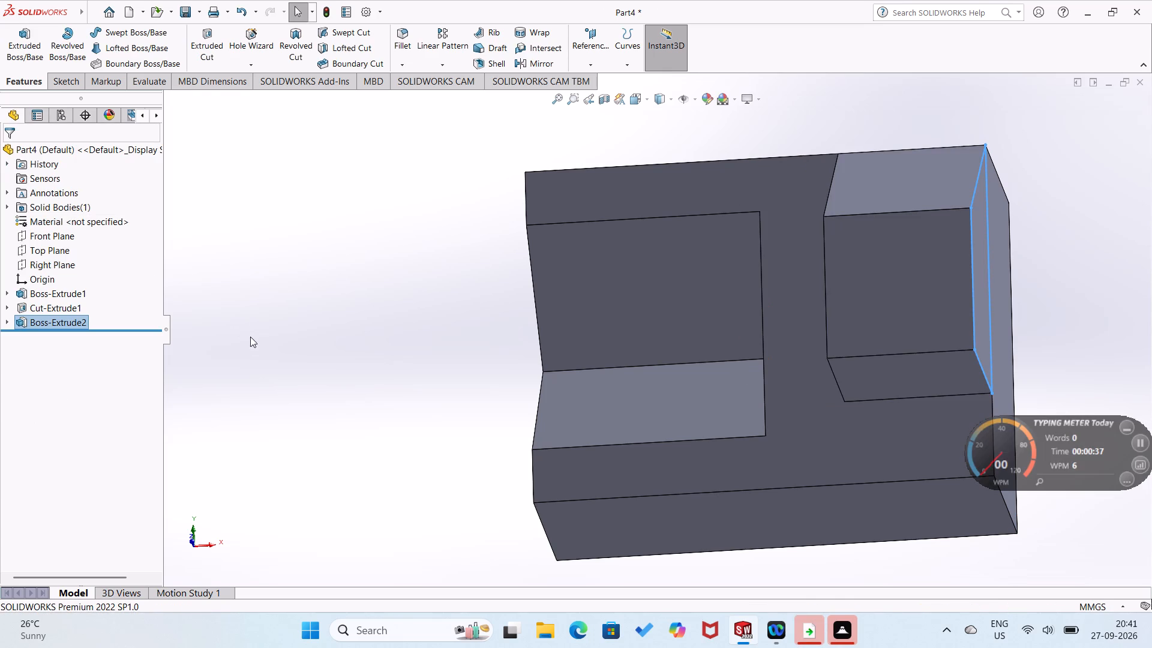
Start a sketch on the block's end face with the V notch and draw a circle about 9.1 mm in diameter centred on the V's vertex.
scroll(295, 355, up, 1)
middle_drag(299, 358, 370, 390)
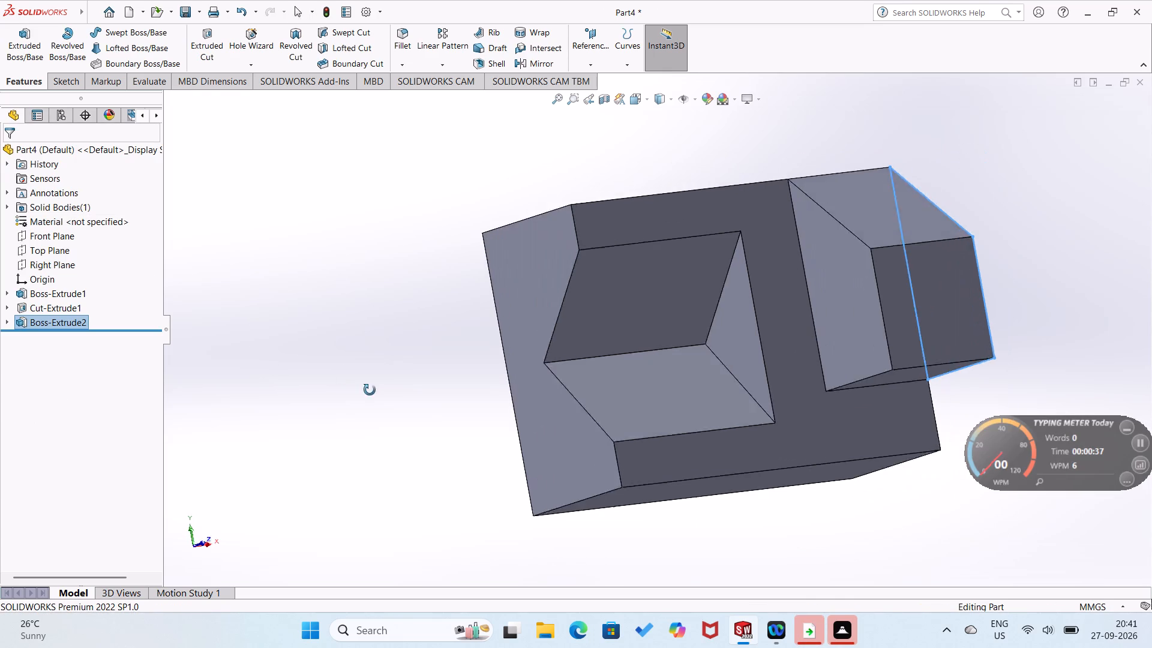
middle_drag(370, 390, 383, 398)
scroll(378, 397, up, 1)
click(395, 397)
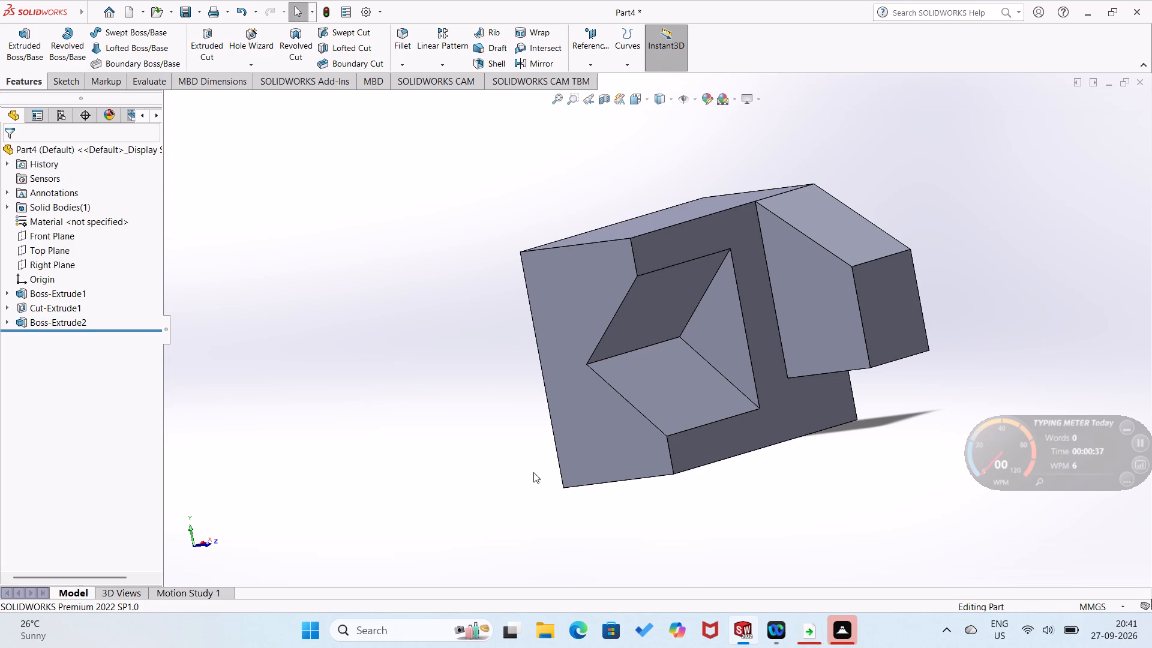
right_click(598, 404)
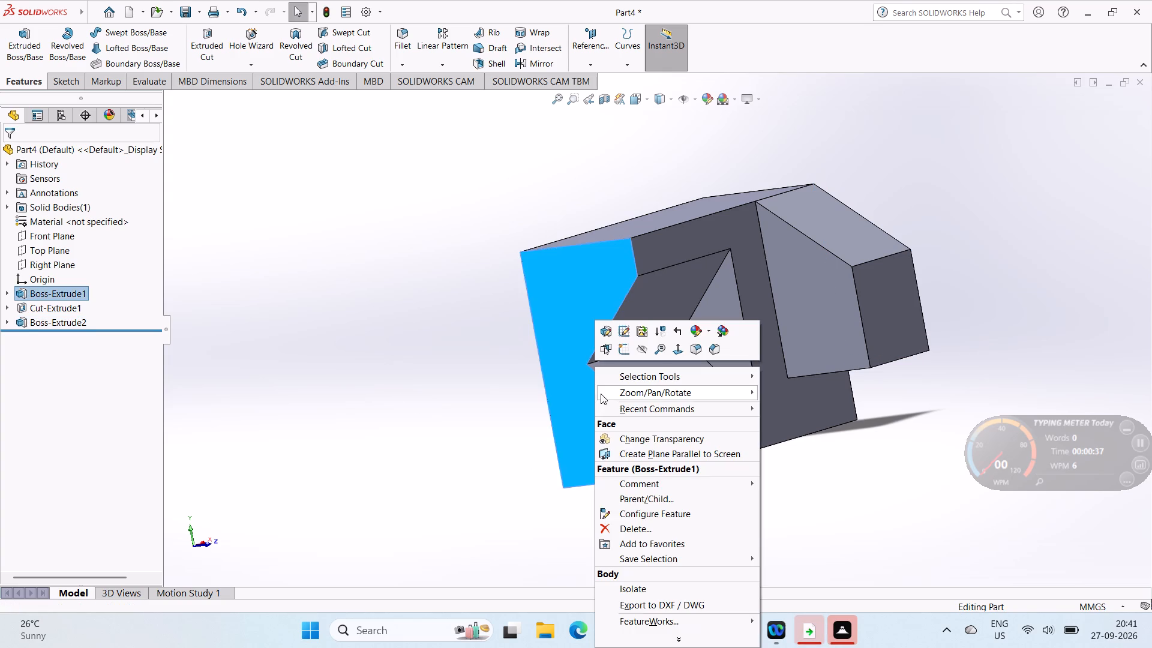
click(625, 349)
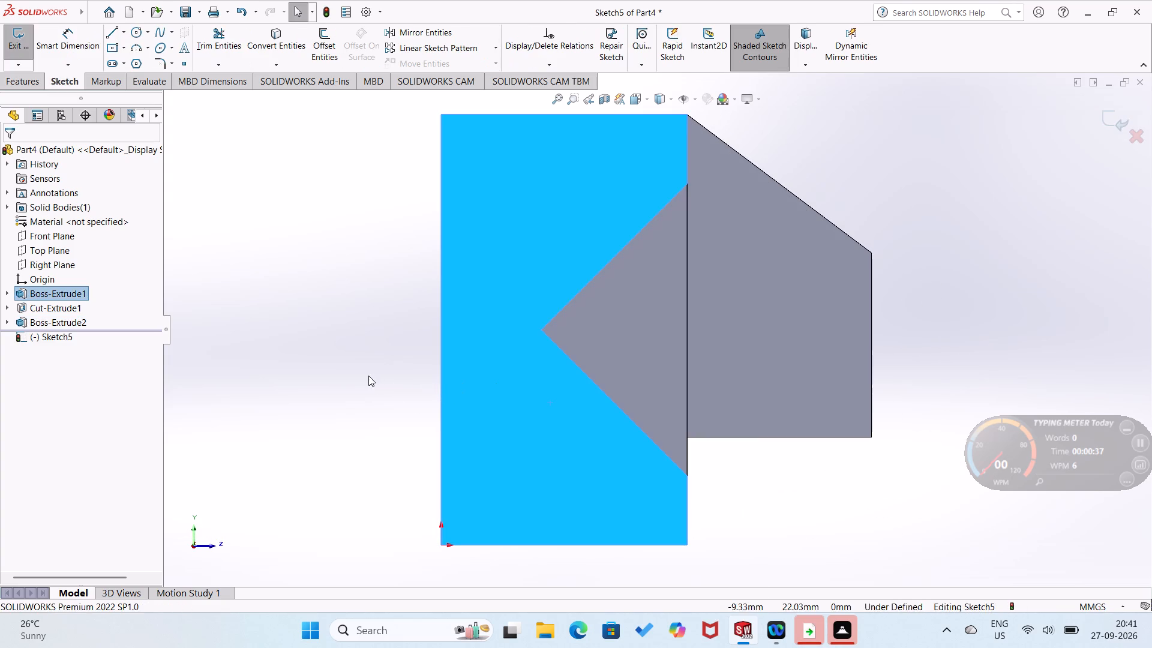
right_drag(368, 376, 406, 373)
right_drag(407, 368, 475, 413)
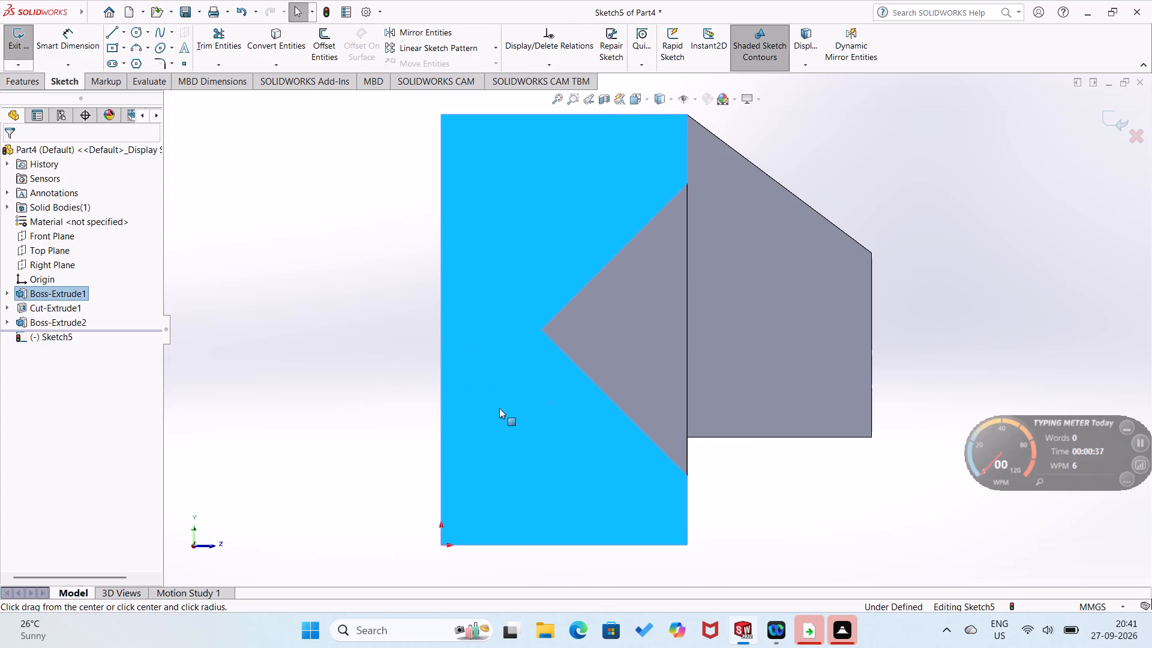
click(541, 328)
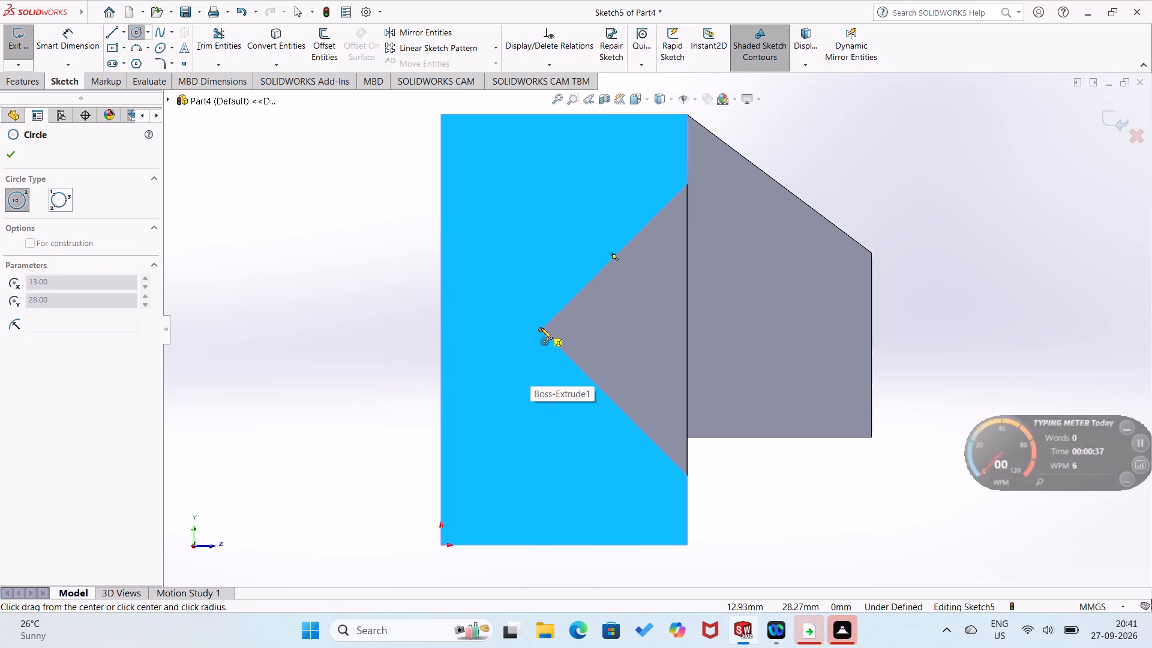
click(544, 365)
right_drag(553, 413, 578, 370)
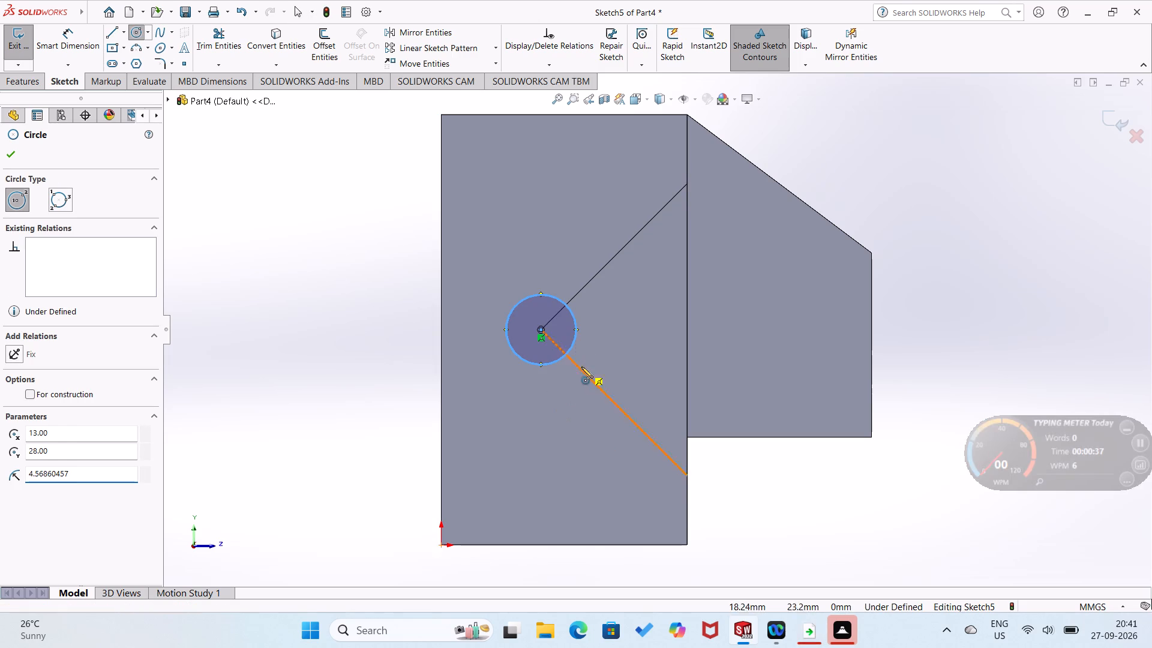
click(571, 346)
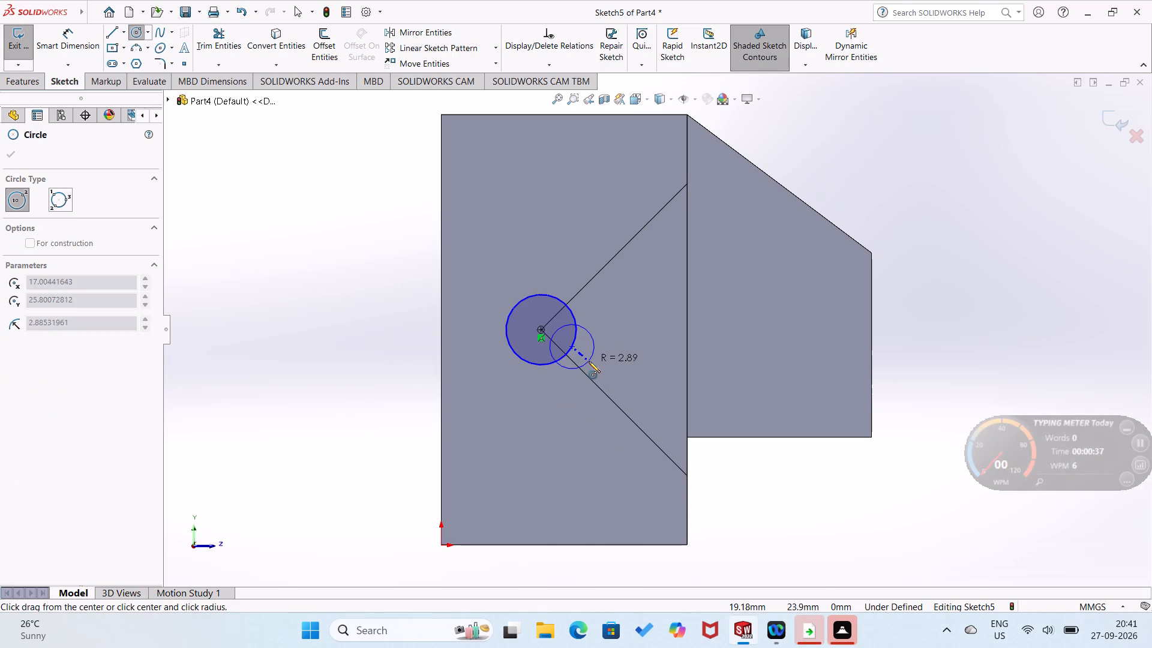
key(Escape)
Dimension the diameter of the circle at the V's vertex as 10 mm.
right_drag(596, 396, 624, 334)
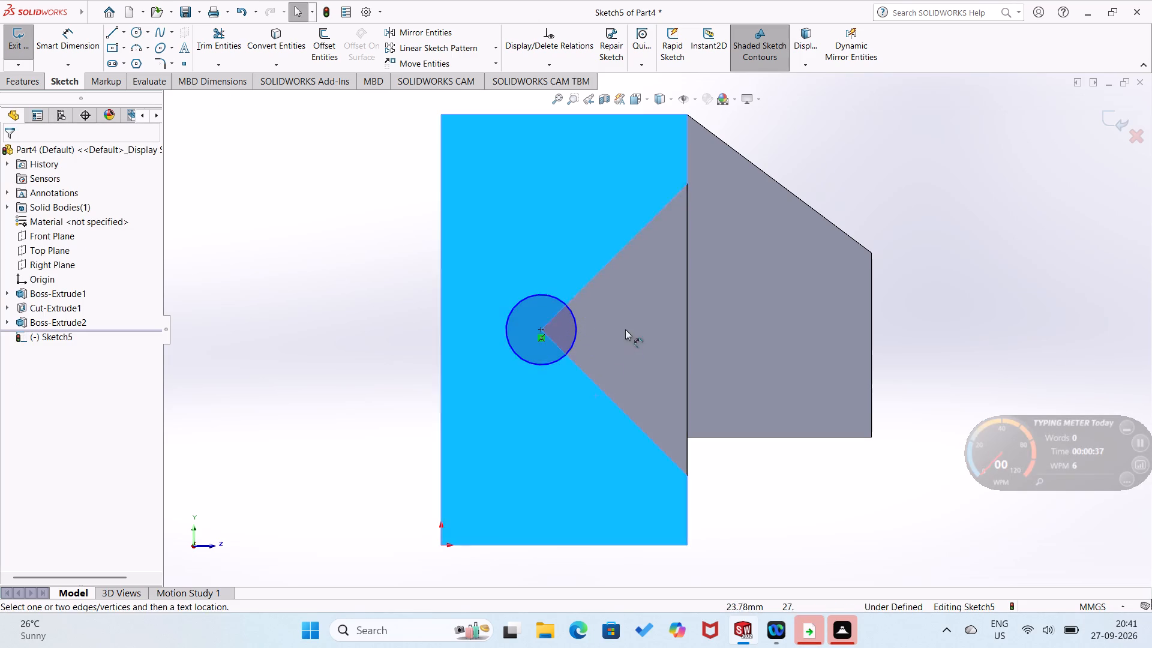
click(575, 343)
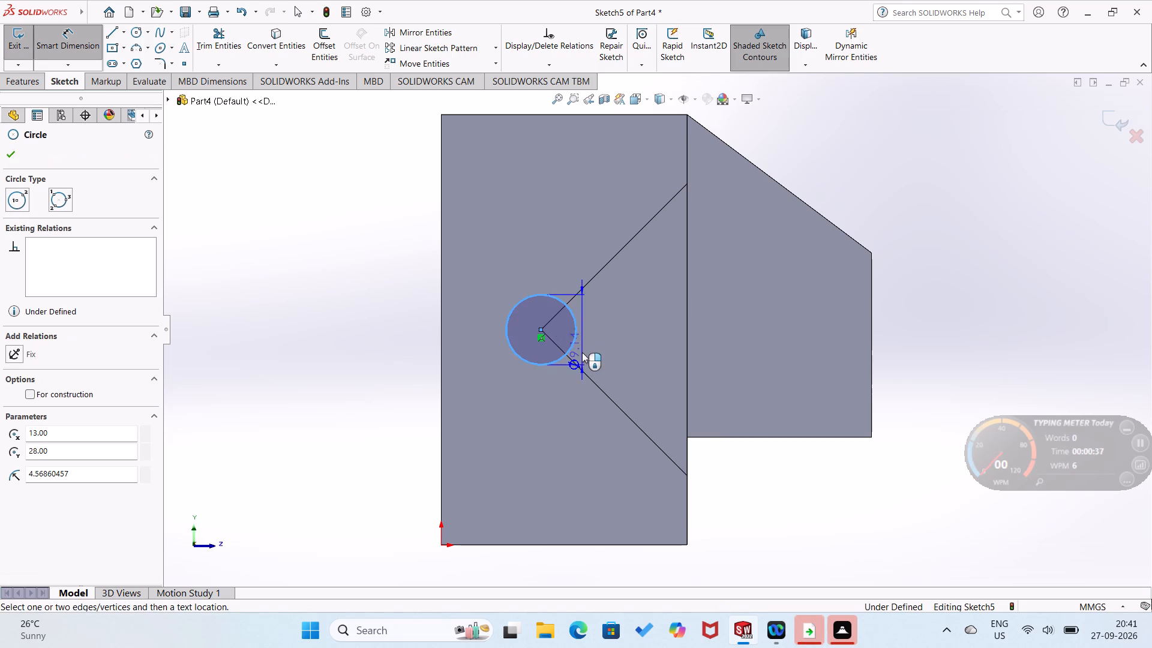
click(595, 368)
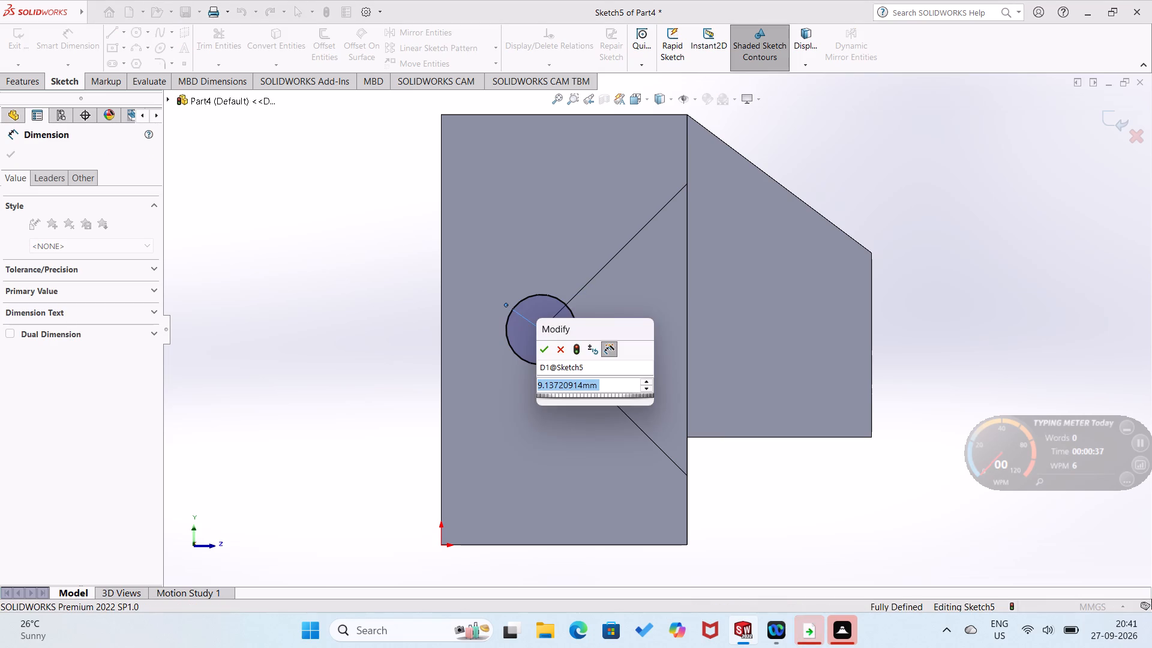
text(10)
key(Return)
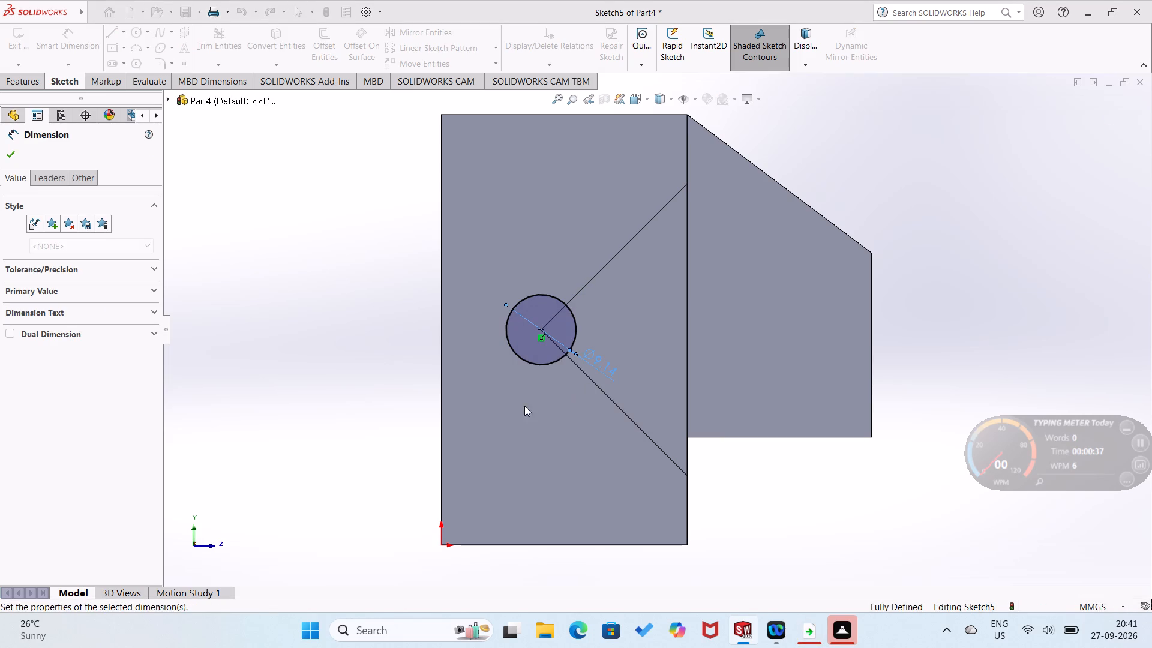
click(383, 388)
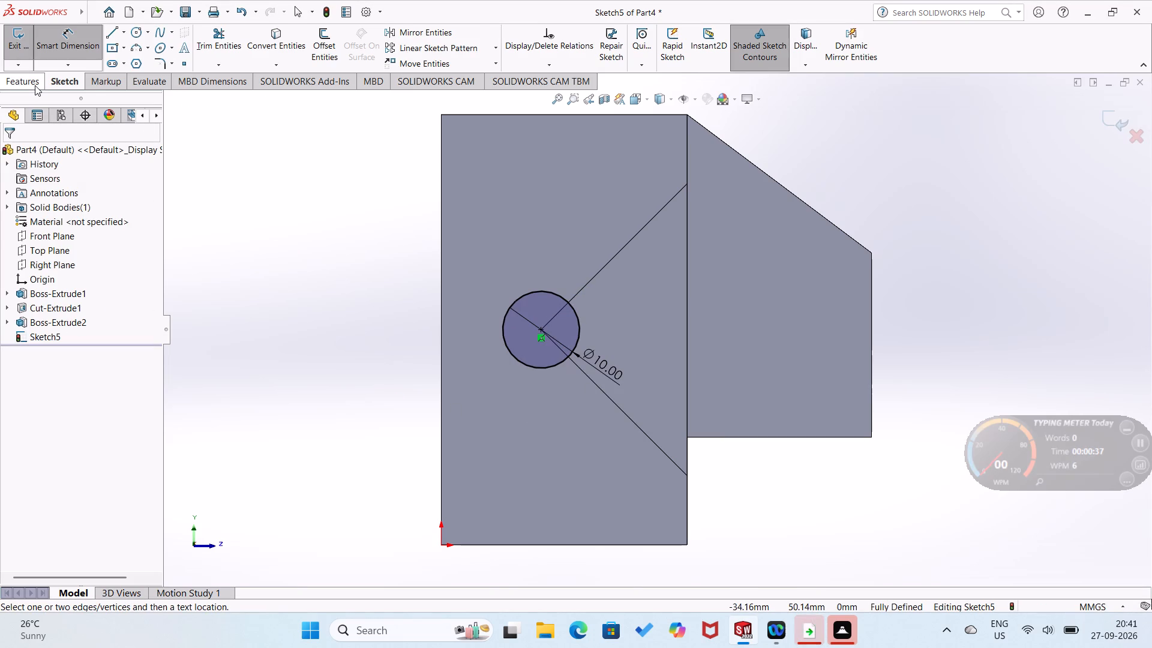
Cut-extrude the 10 mm circle blind to a depth of 44 mm along the bottom of the V cut.
click(35, 85)
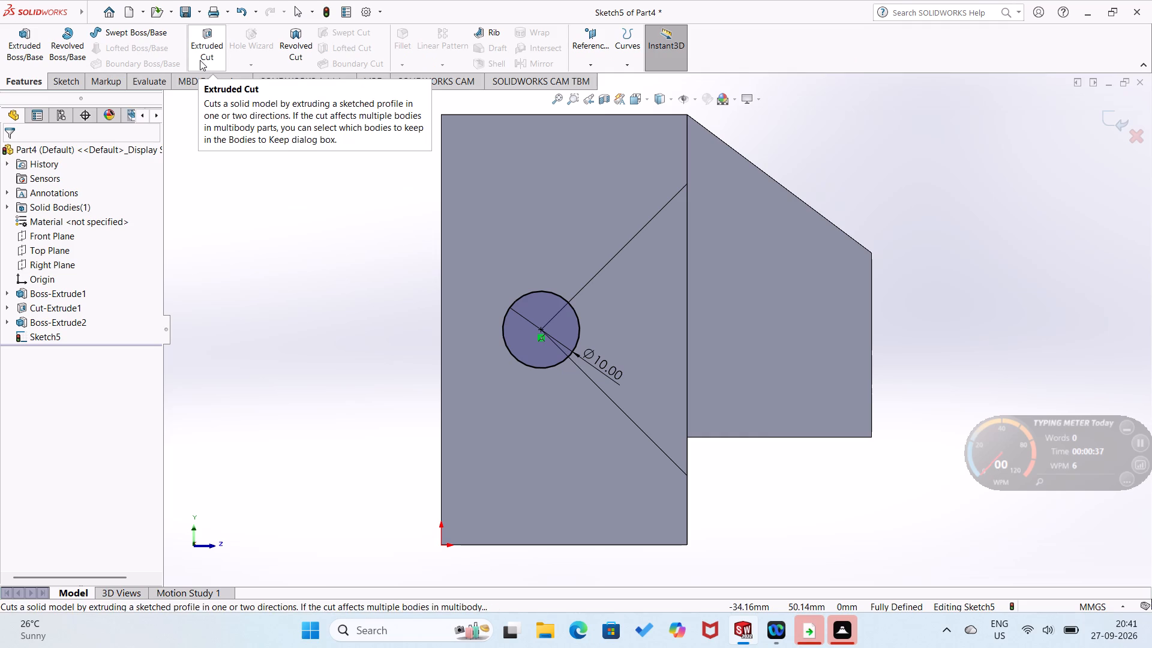
click(200, 60)
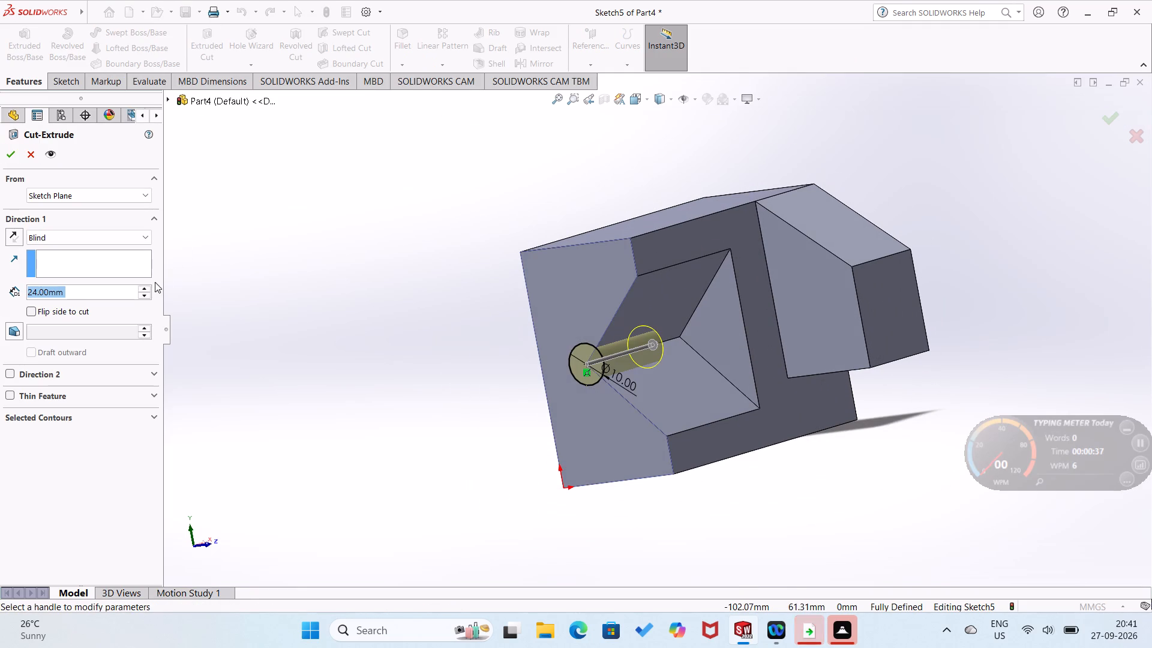
click(148, 287)
middle_drag(289, 362, 232, 371)
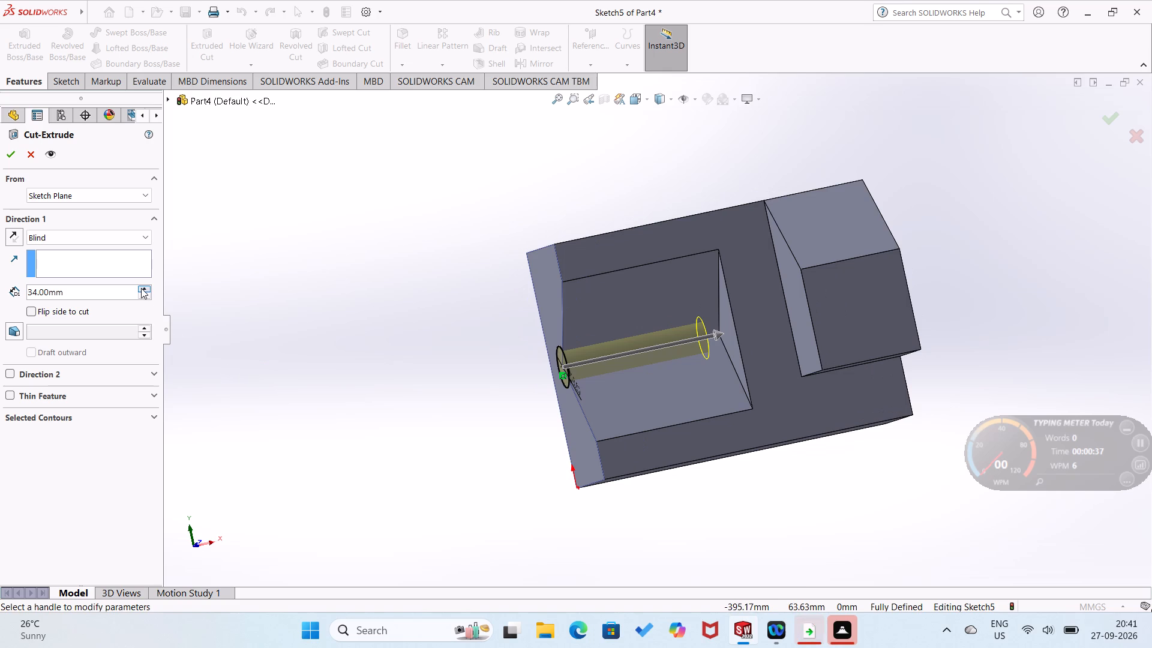
click(141, 286)
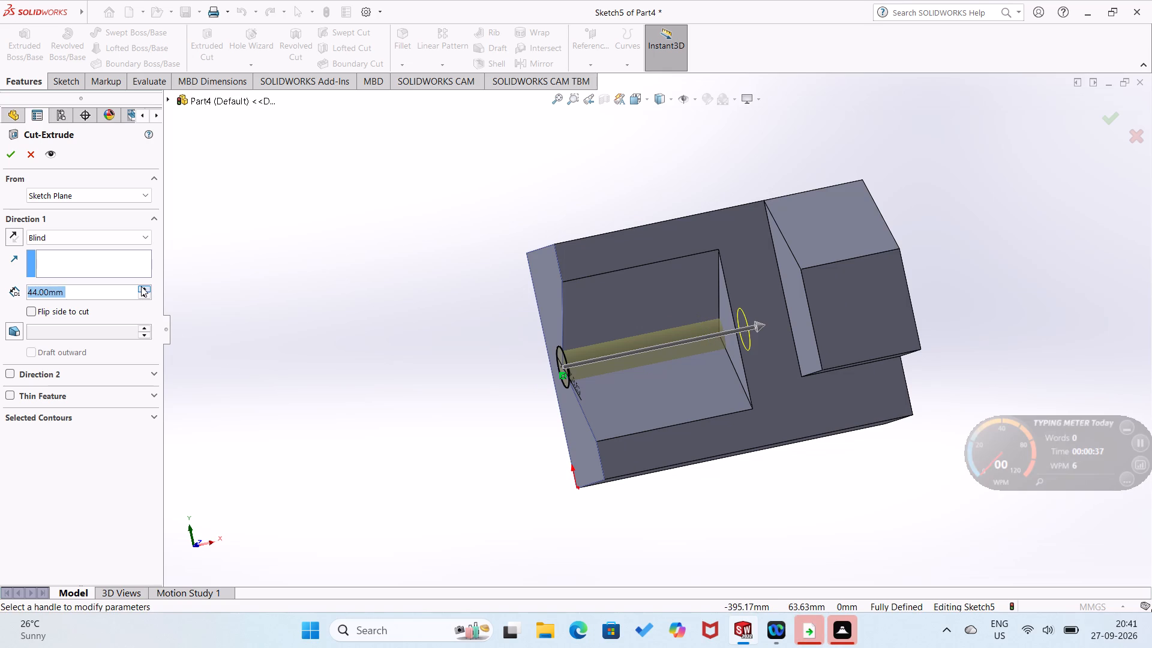
click(9, 158)
click(329, 360)
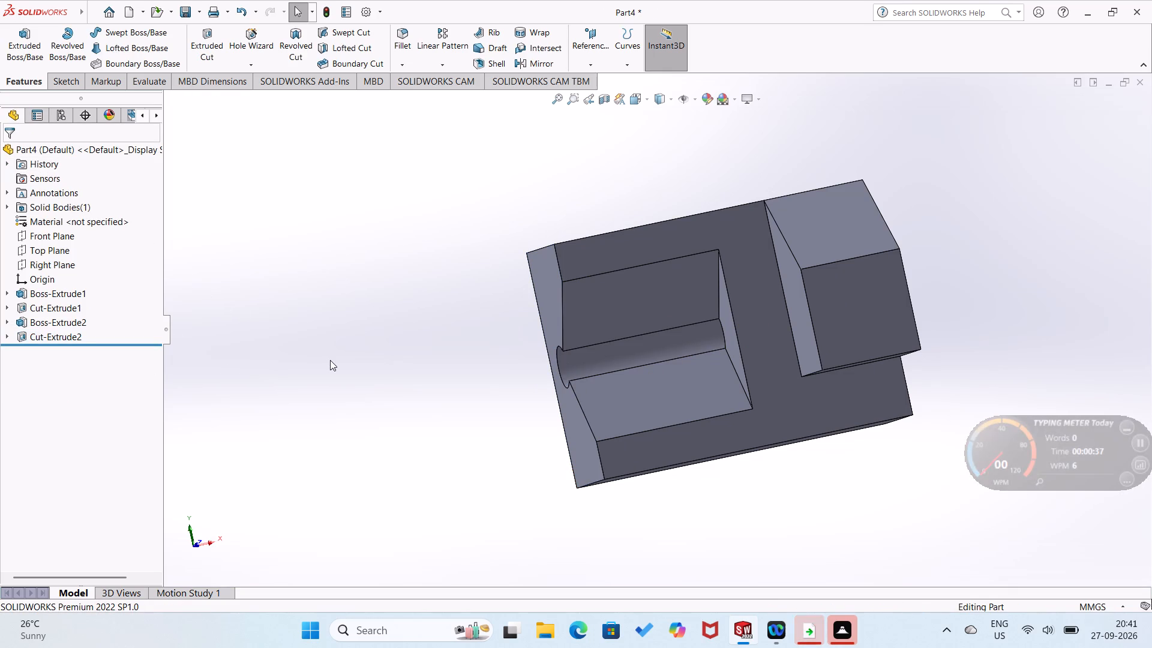
Start a sketch on the block's large front face and draw a circle about 8.8 mm in diameter centred on the V cut's lower edge midpoint.
middle_drag(330, 360, 425, 309)
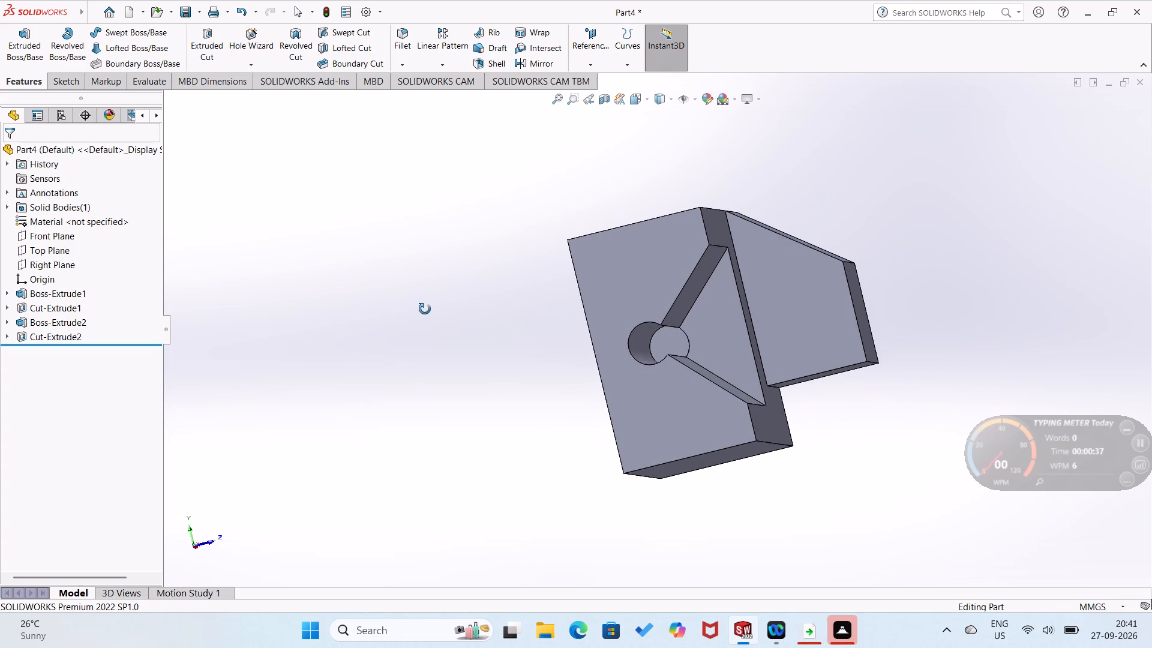
middle_drag(425, 309, 389, 416)
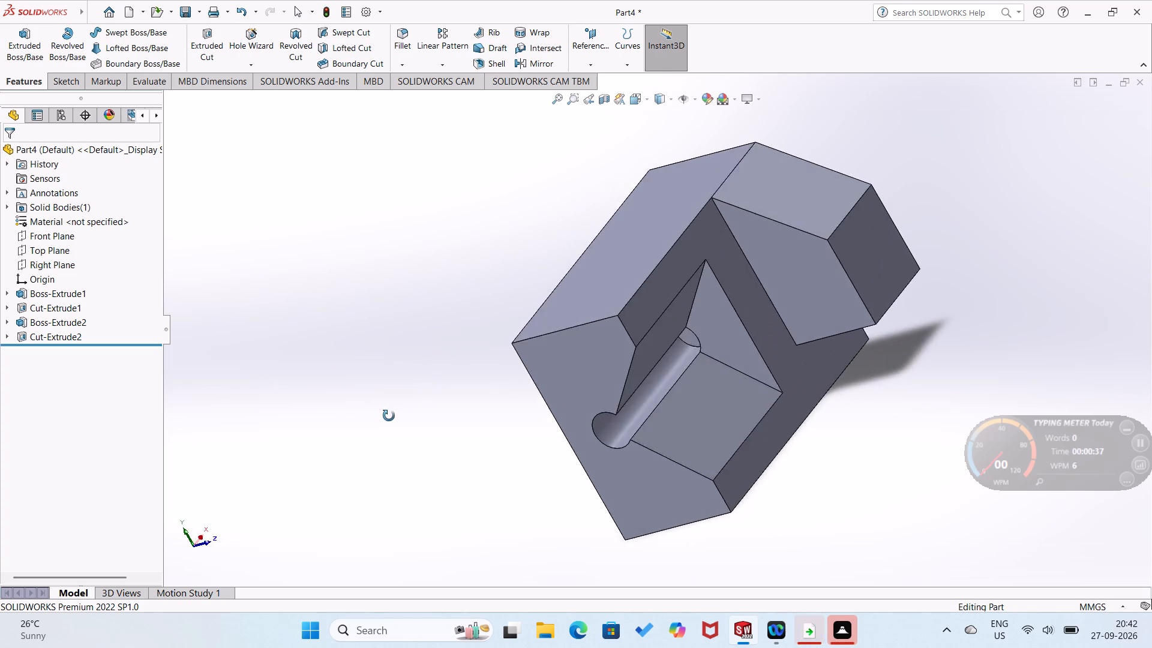
middle_drag(389, 416, 426, 533)
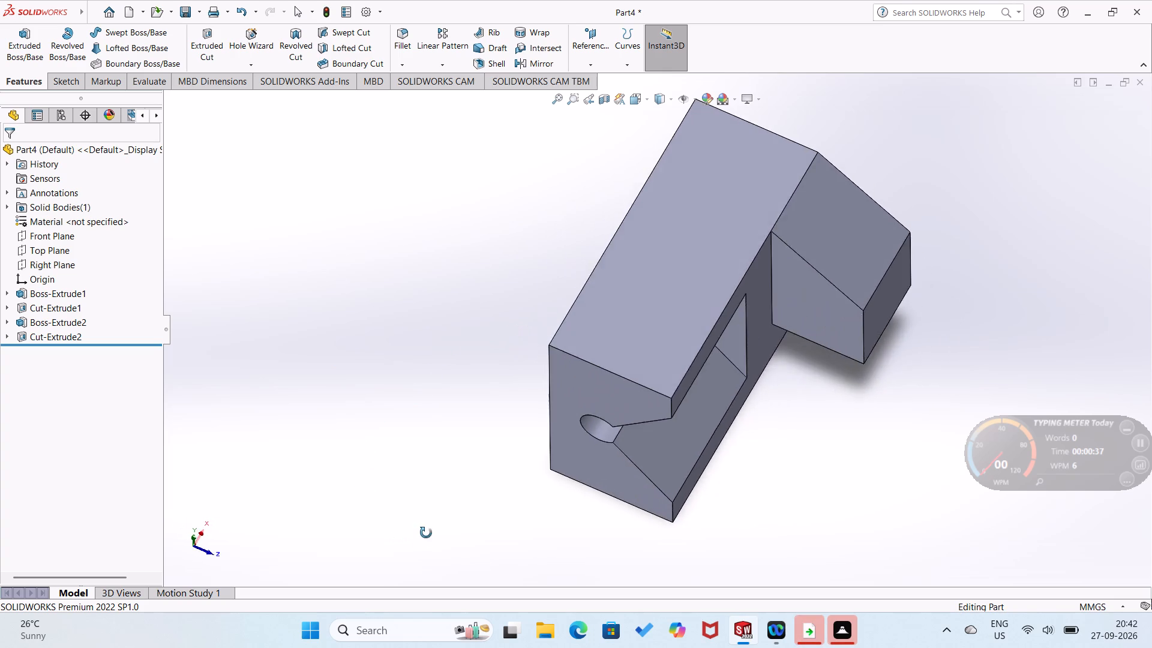
middle_drag(426, 533, 336, 385)
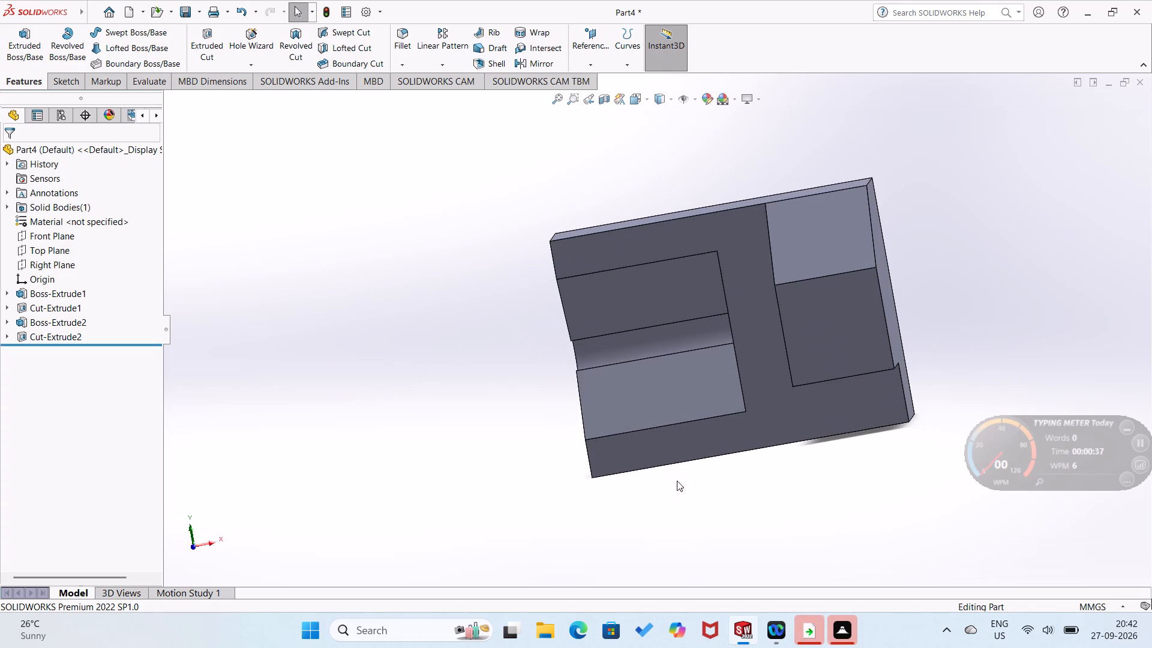
right_click(676, 454)
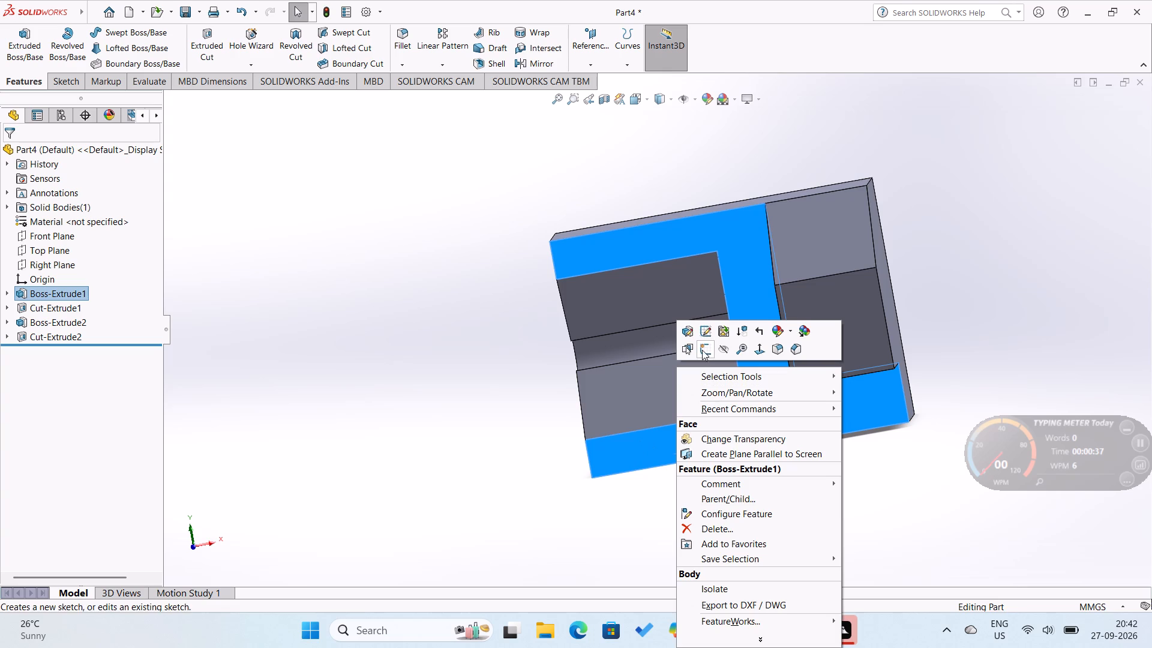
click(701, 349)
right_drag(310, 418, 367, 383)
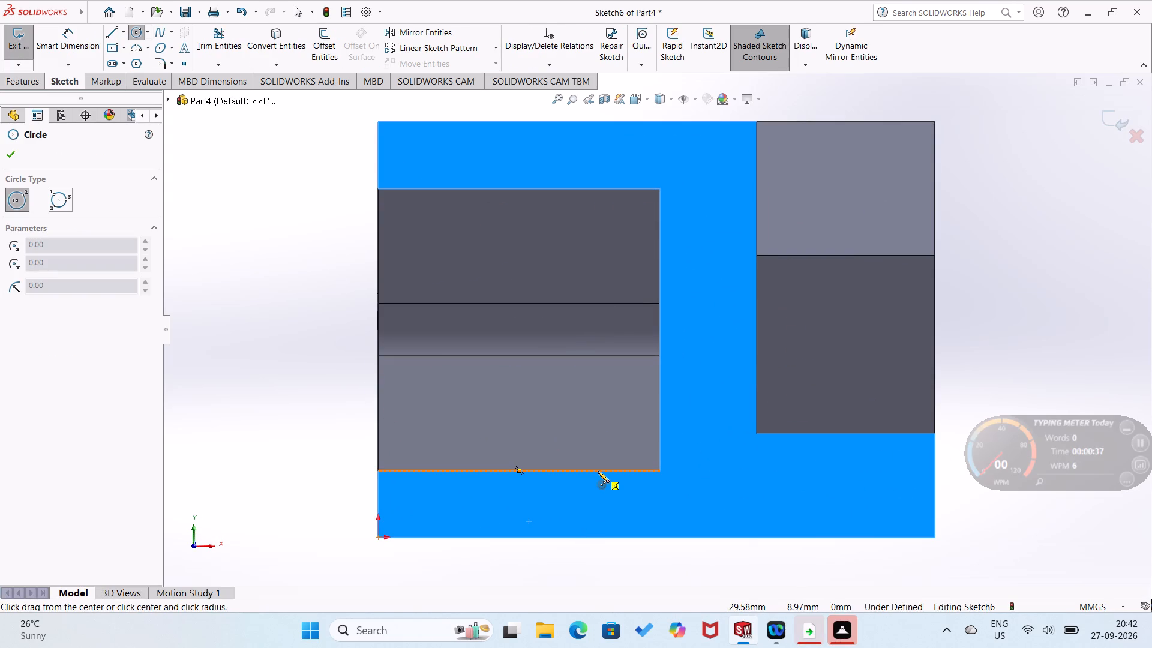
click(521, 470)
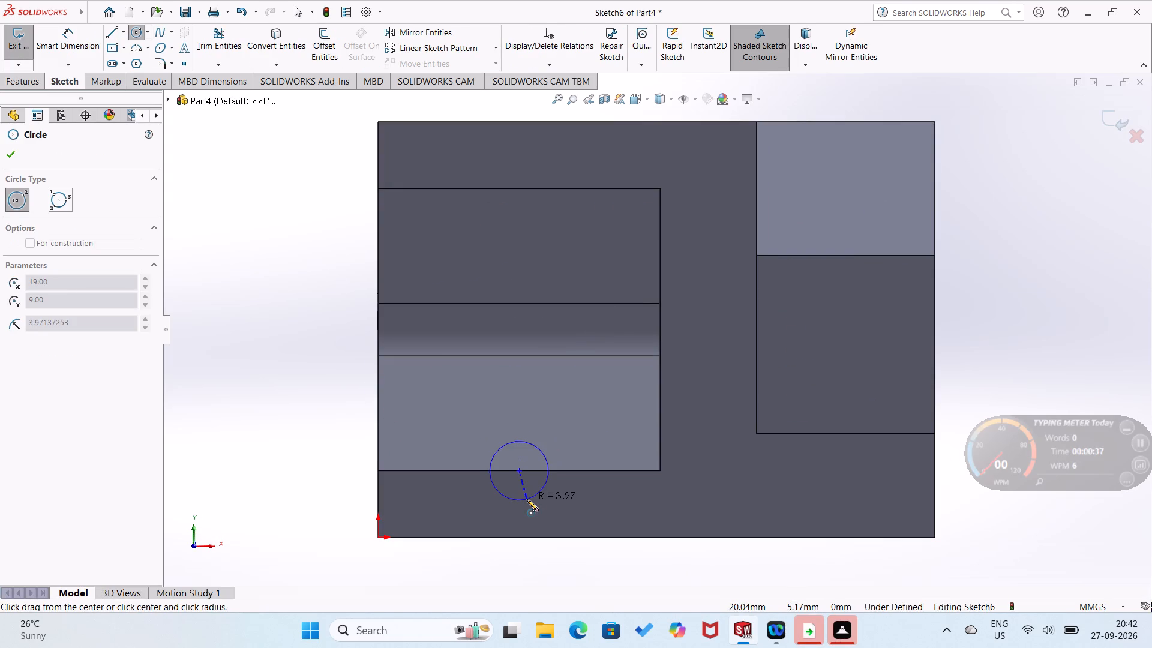
click(521, 503)
Dimension the diameter of the circle on the V cut's lower edge as 5 mm.
right_drag(599, 494, 621, 421)
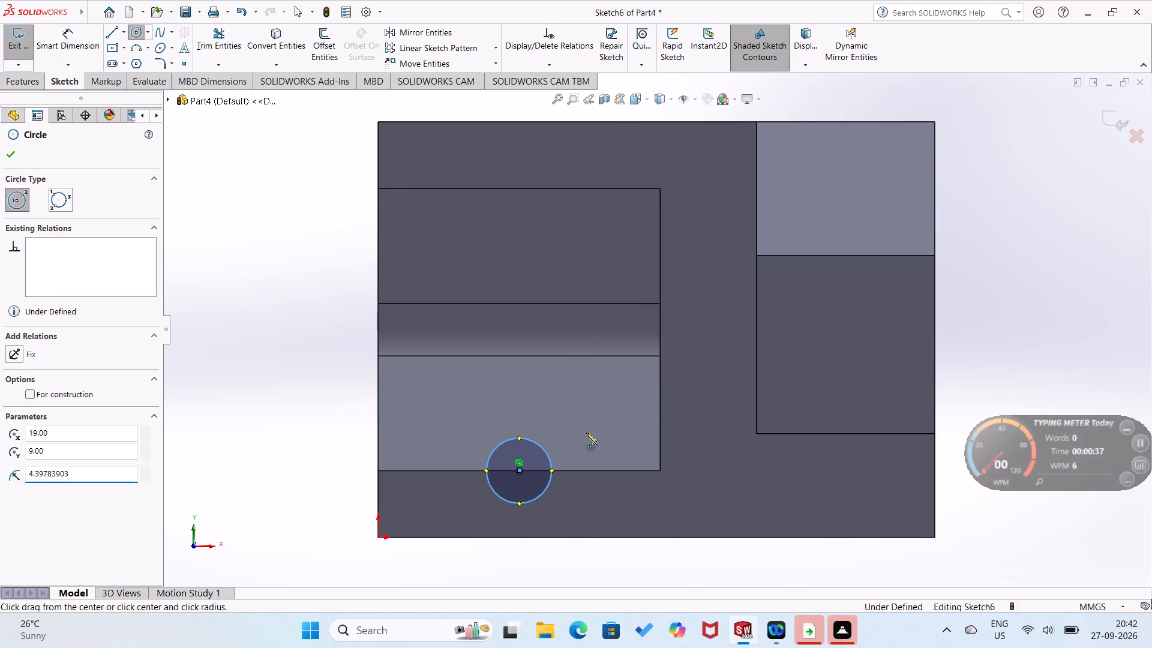
click(546, 486)
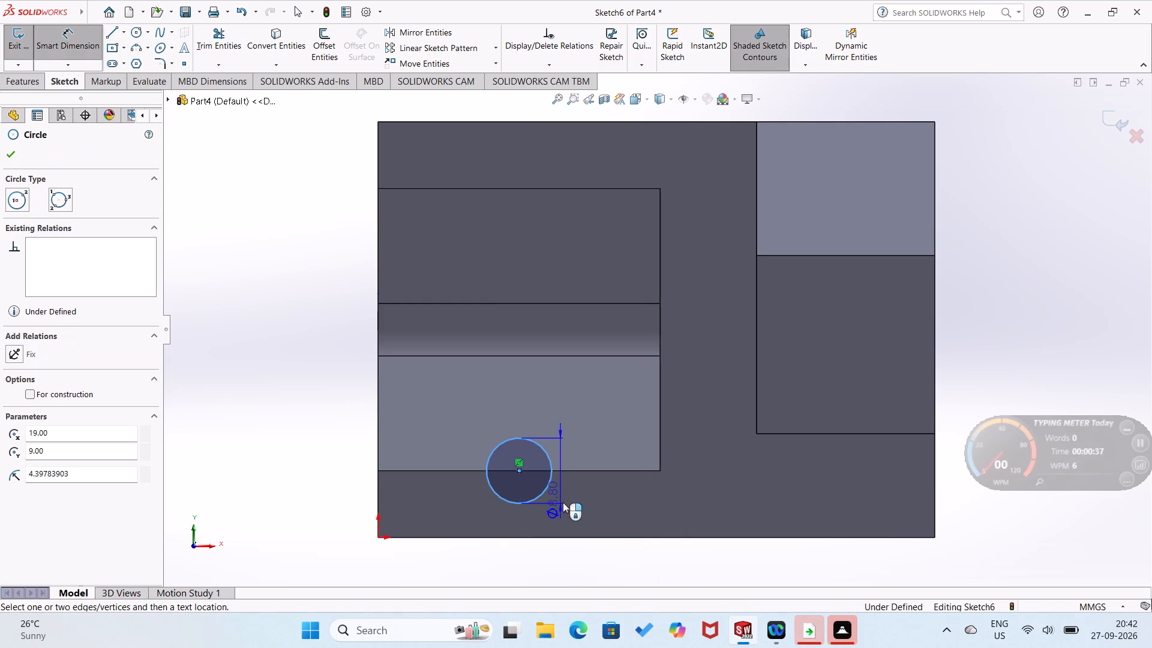
click(565, 503)
key(5)
key(Return)
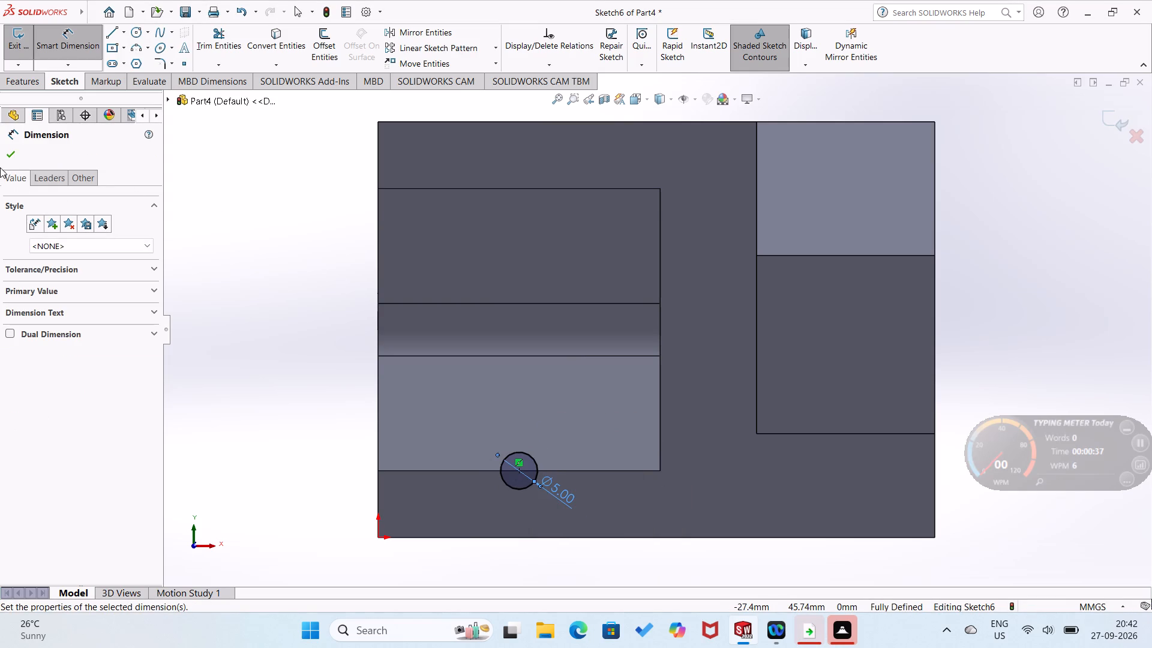
click(7, 157)
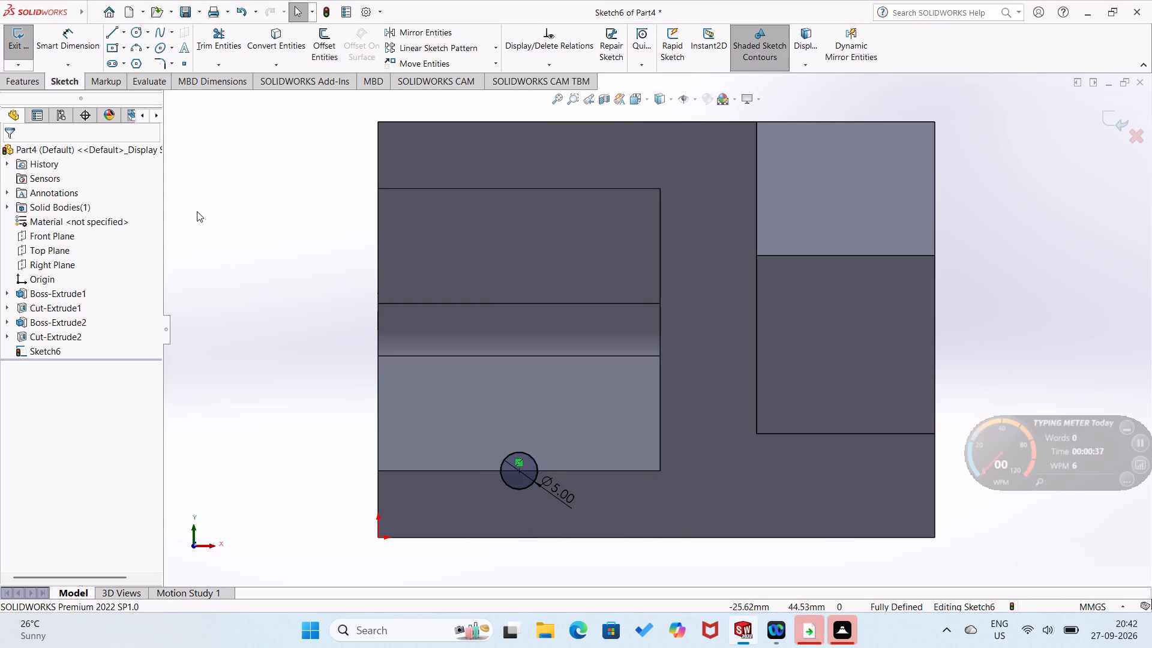
Cut-extrude the 5 mm circle on the V cut's lower edge blind to a depth of 14 mm.
click(38, 79)
click(195, 57)
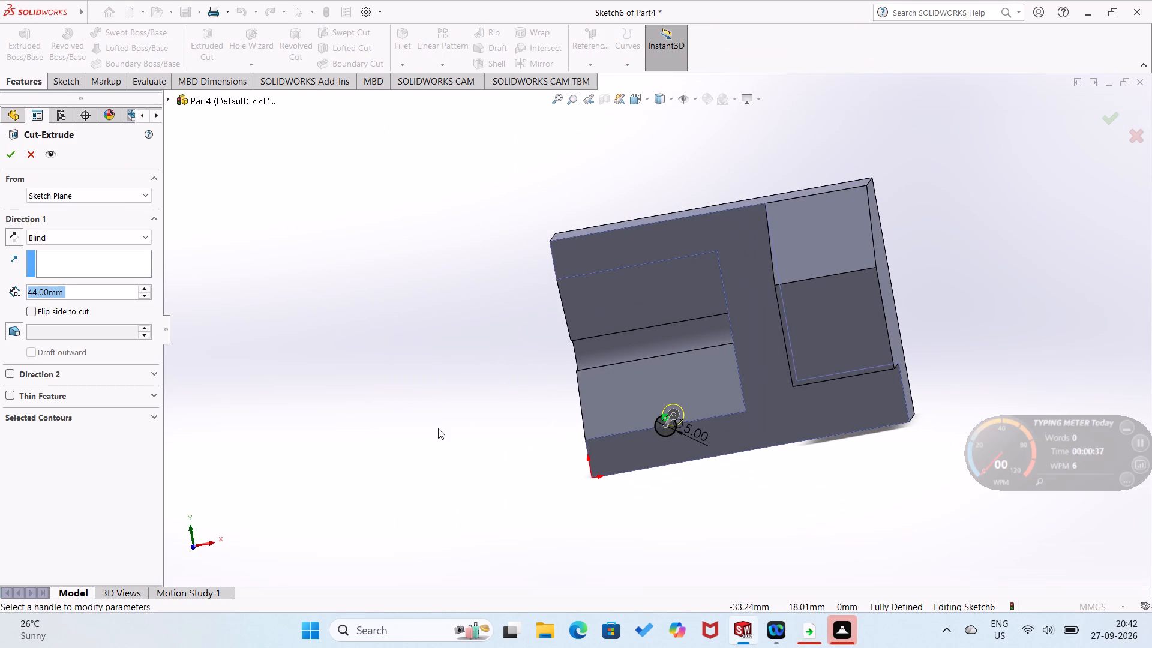
middle_drag(440, 430, 536, 394)
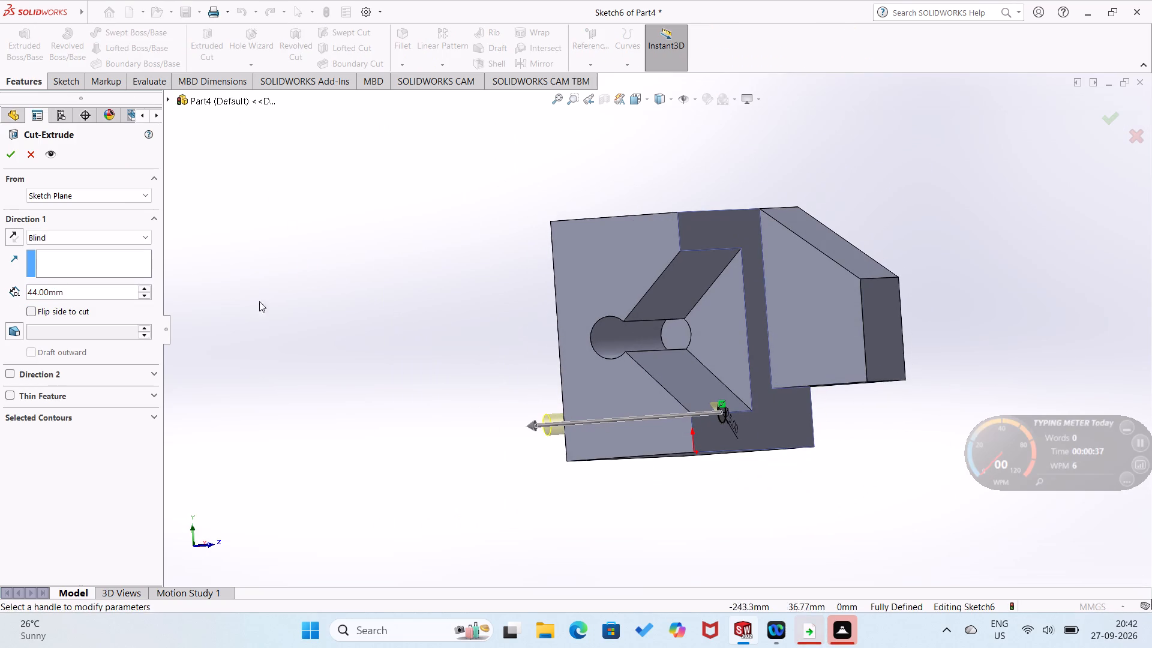
triple_click(143, 295)
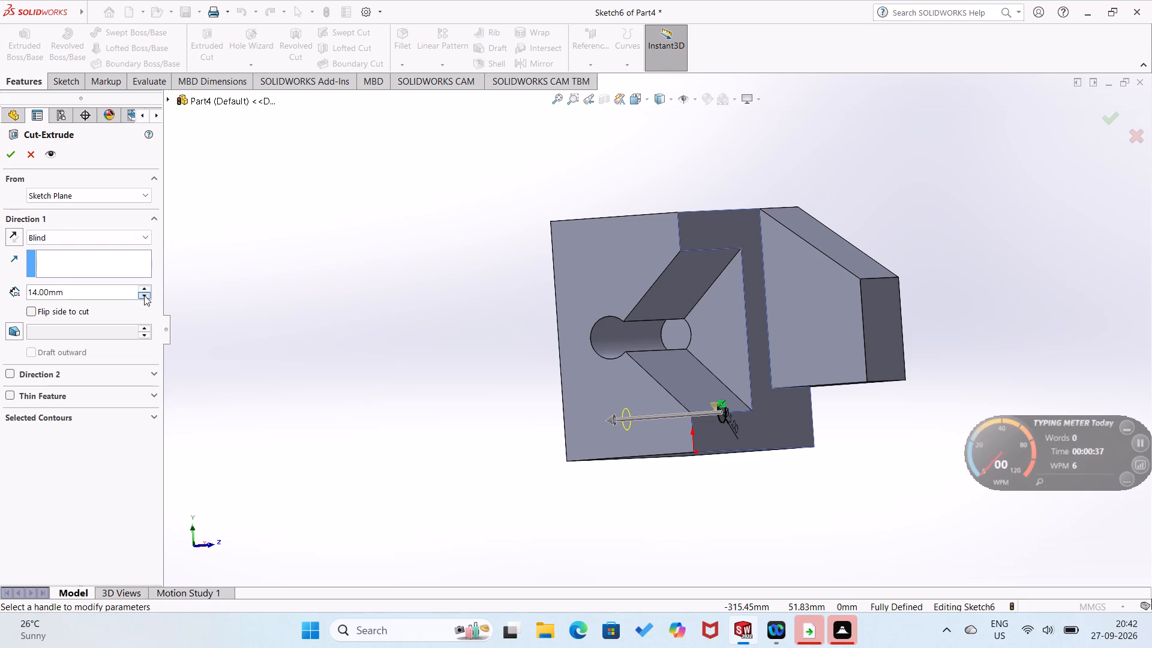
click(144, 295)
click(145, 290)
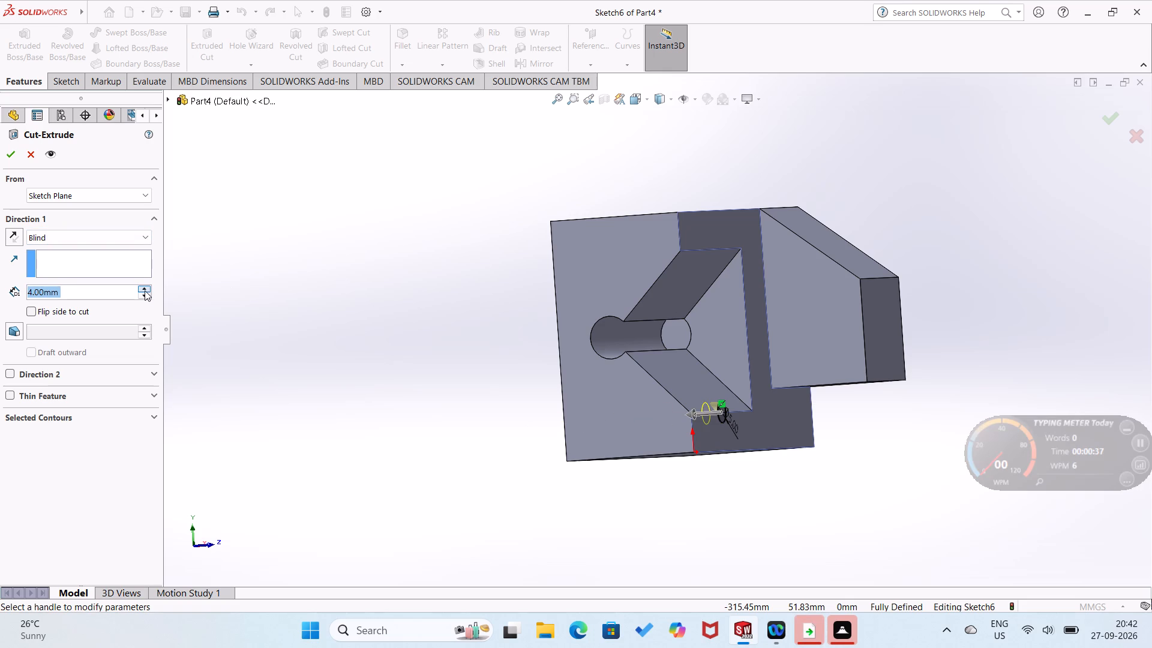
click(11, 155)
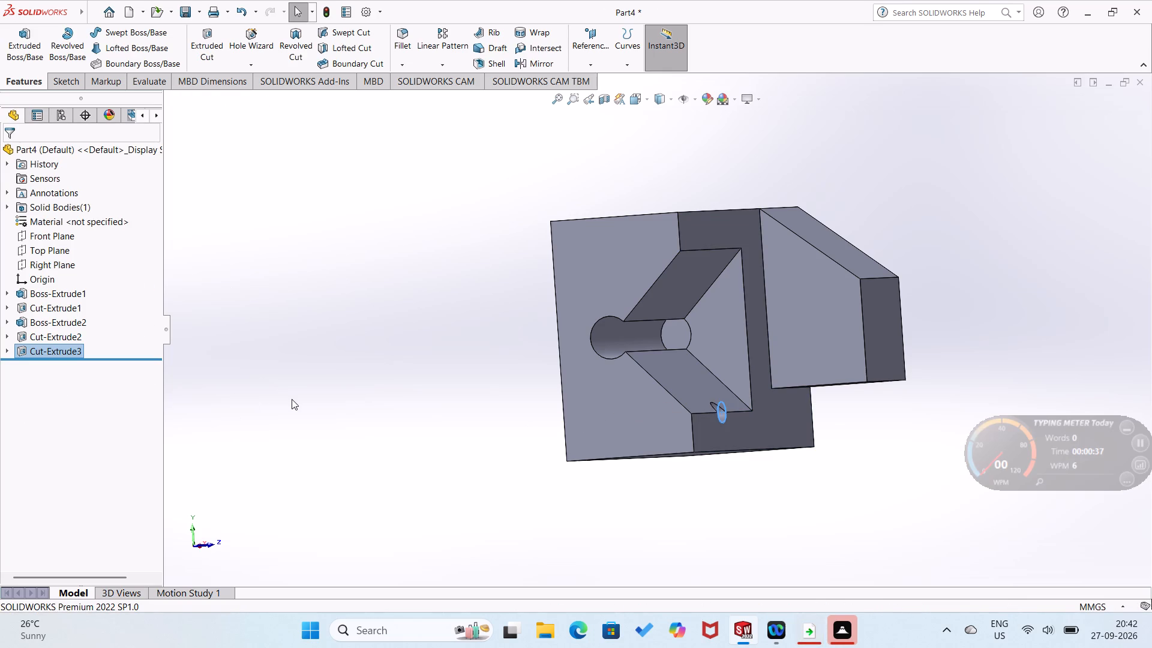
Start a sketch on the block's large front face and draw a circle about 5.9 mm in diameter centred on the V cut's upper edge midpoint.
middle_drag(490, 477, 439, 485)
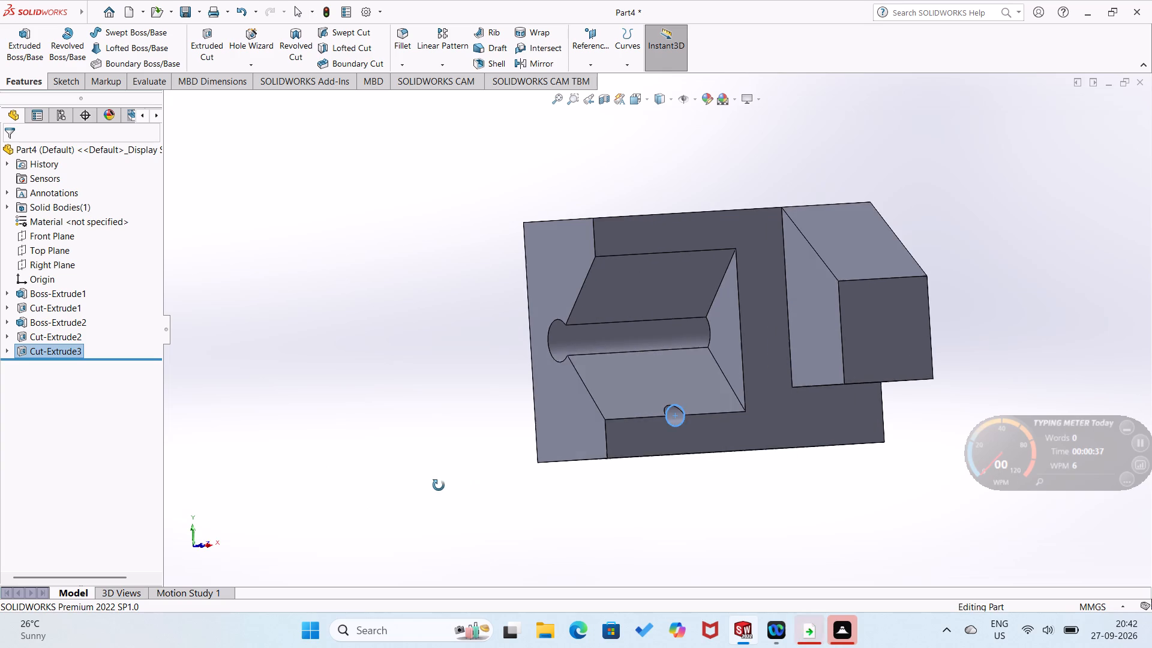
middle_drag(439, 485, 430, 484)
click(430, 483)
middle_drag(641, 491, 610, 478)
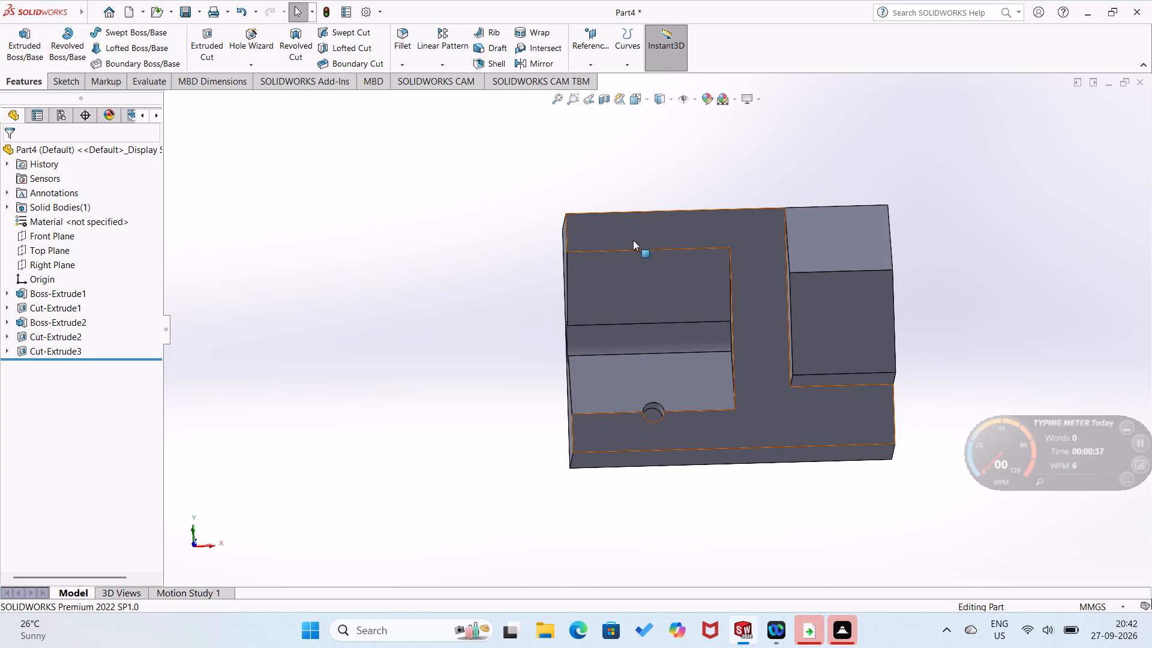
click(633, 240)
click(683, 208)
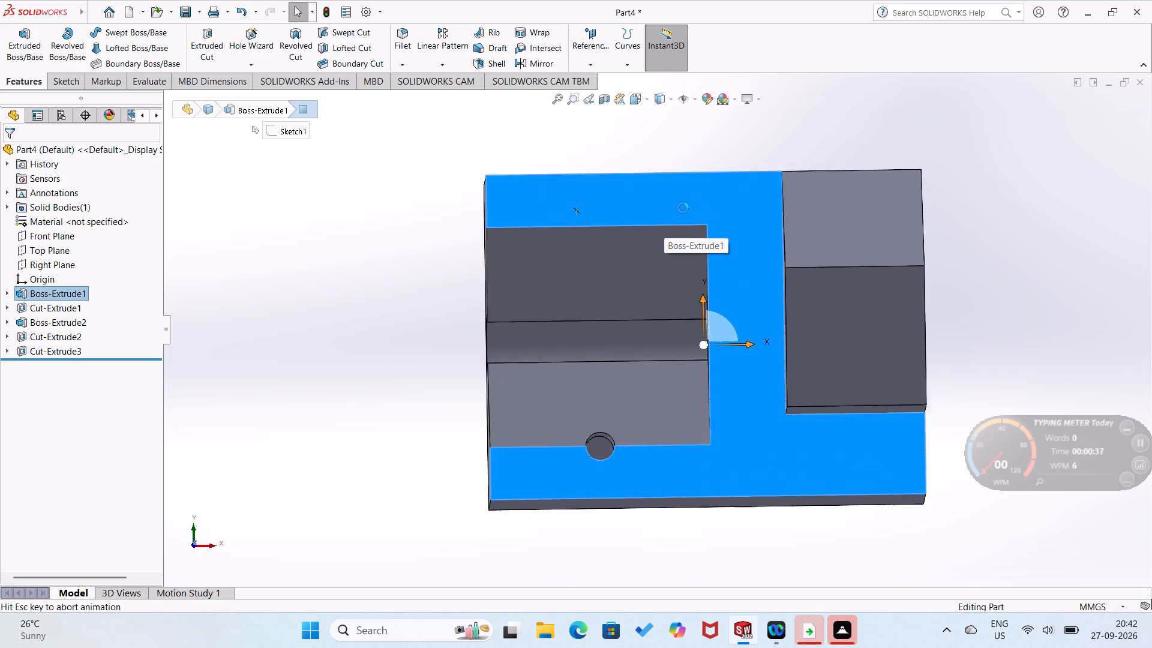
right_drag(338, 197, 394, 213)
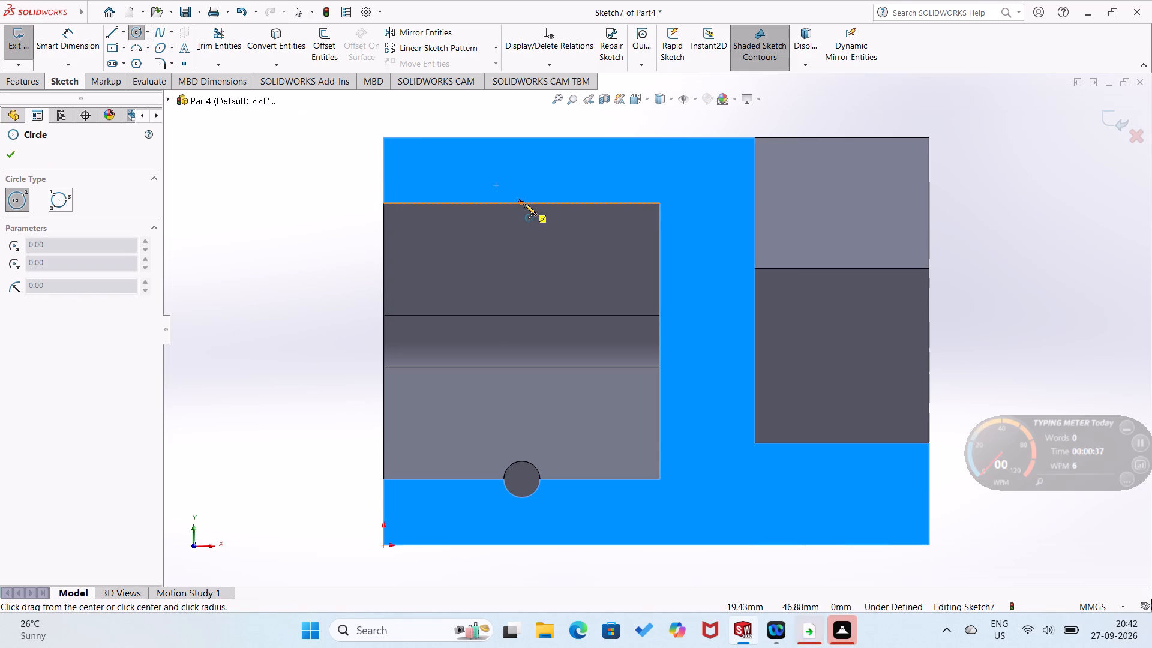
click(525, 203)
click(530, 223)
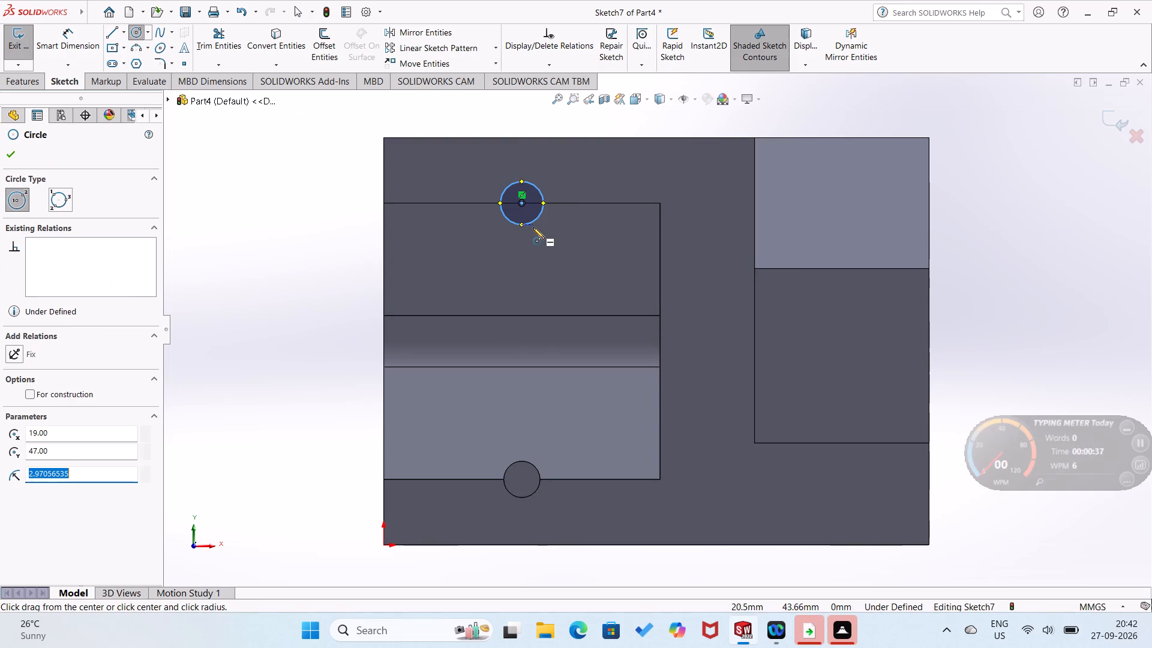
Dimension the diameter of the circle on the V cut's upper edge as 5 mm.
right_drag(548, 241, 569, 209)
right_drag(573, 286, 597, 206)
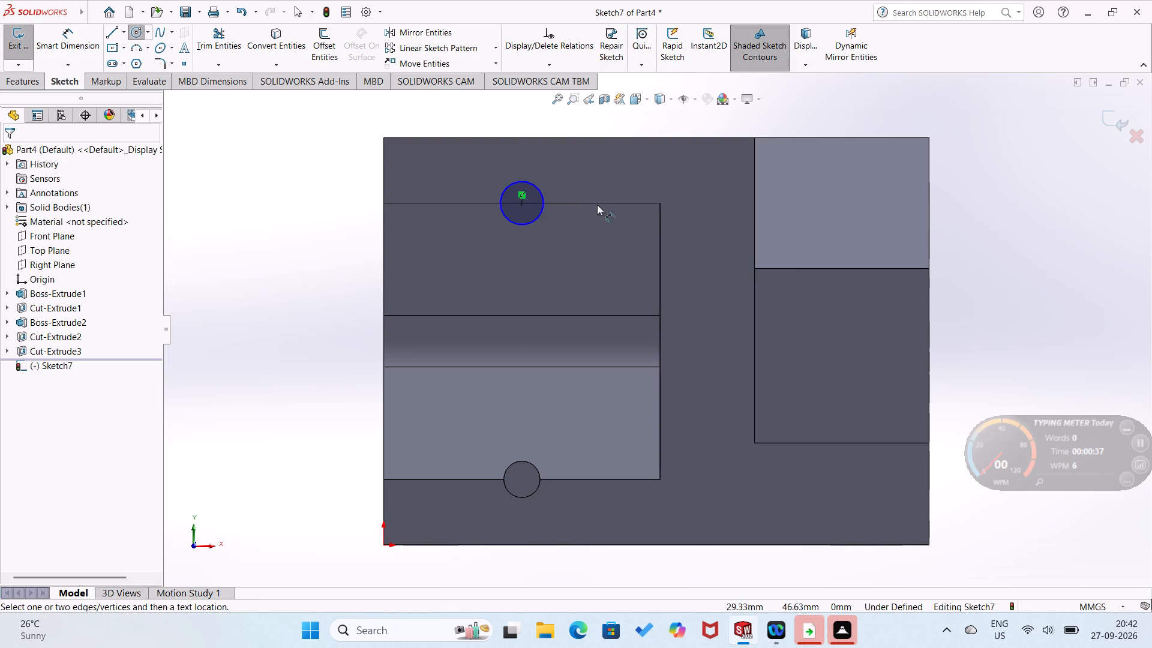
click(536, 223)
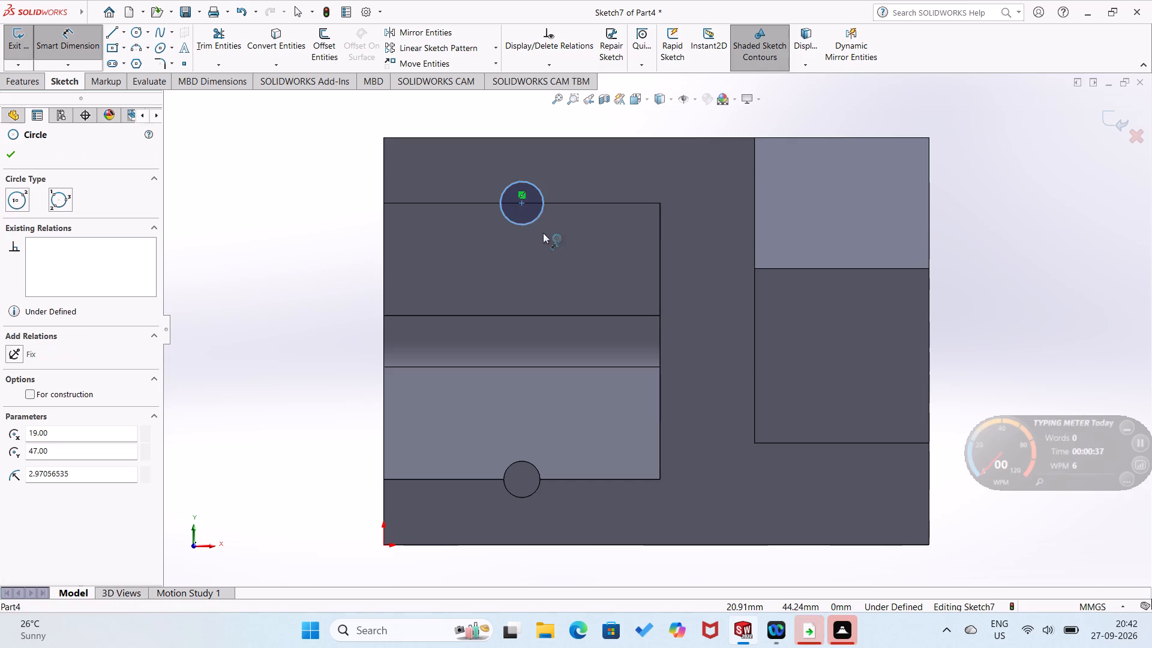
click(548, 240)
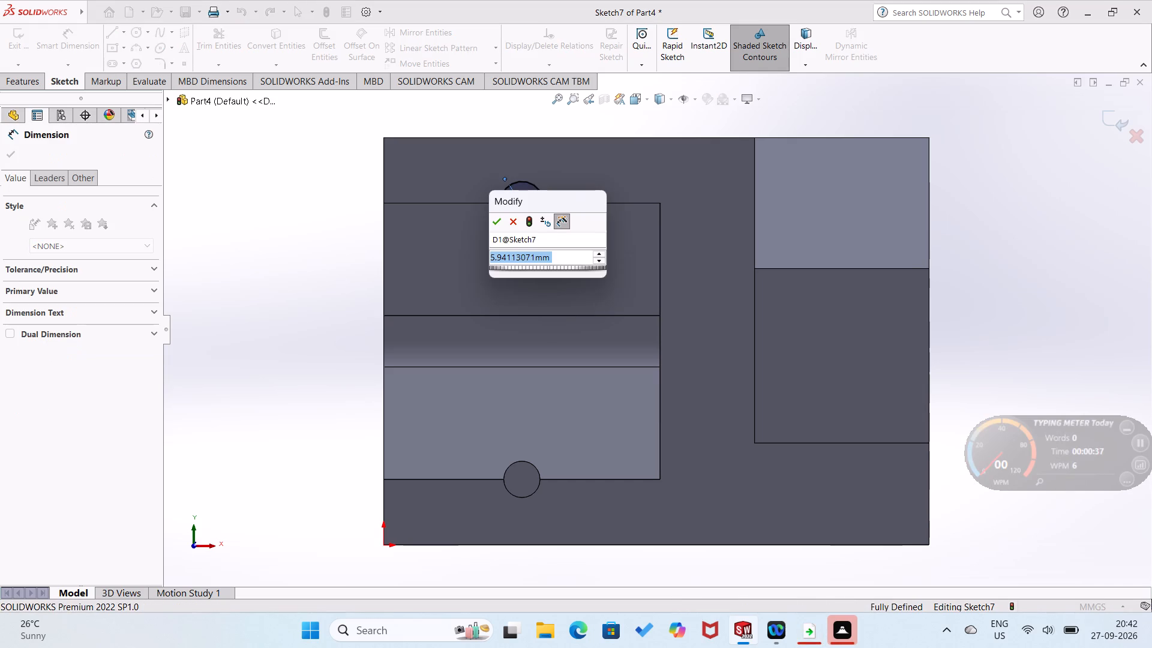
key(5)
key(Return)
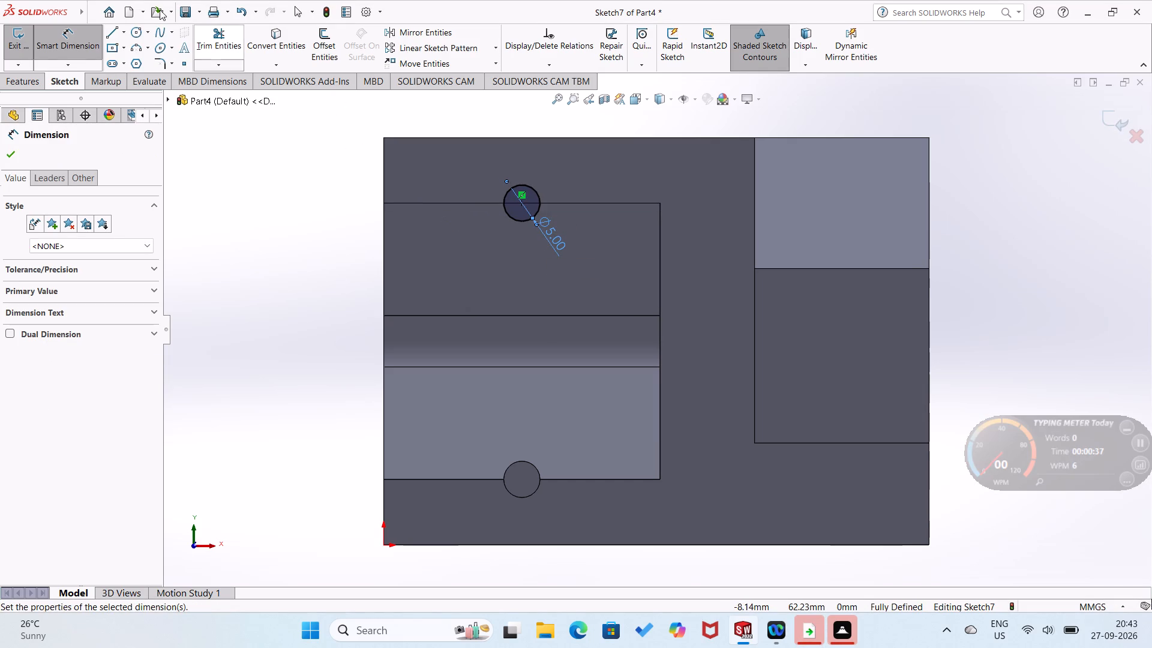
Cut-extrude the 5 mm circle on the V cut's upper edge blind to a depth of 14 mm.
click(20, 88)
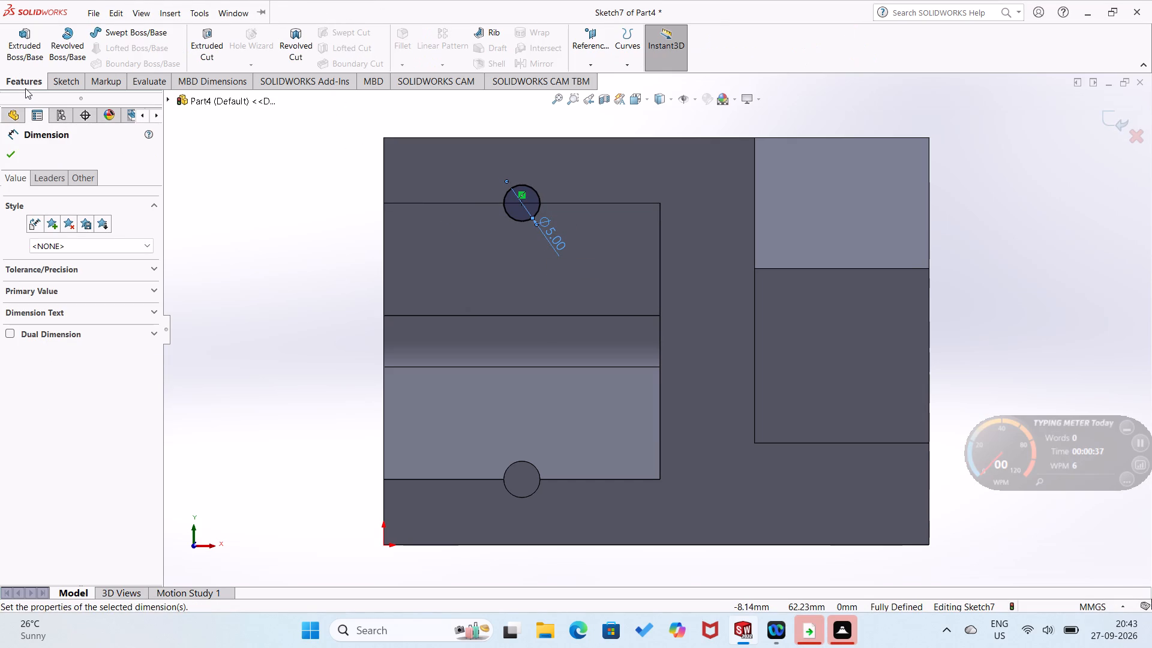
click(230, 46)
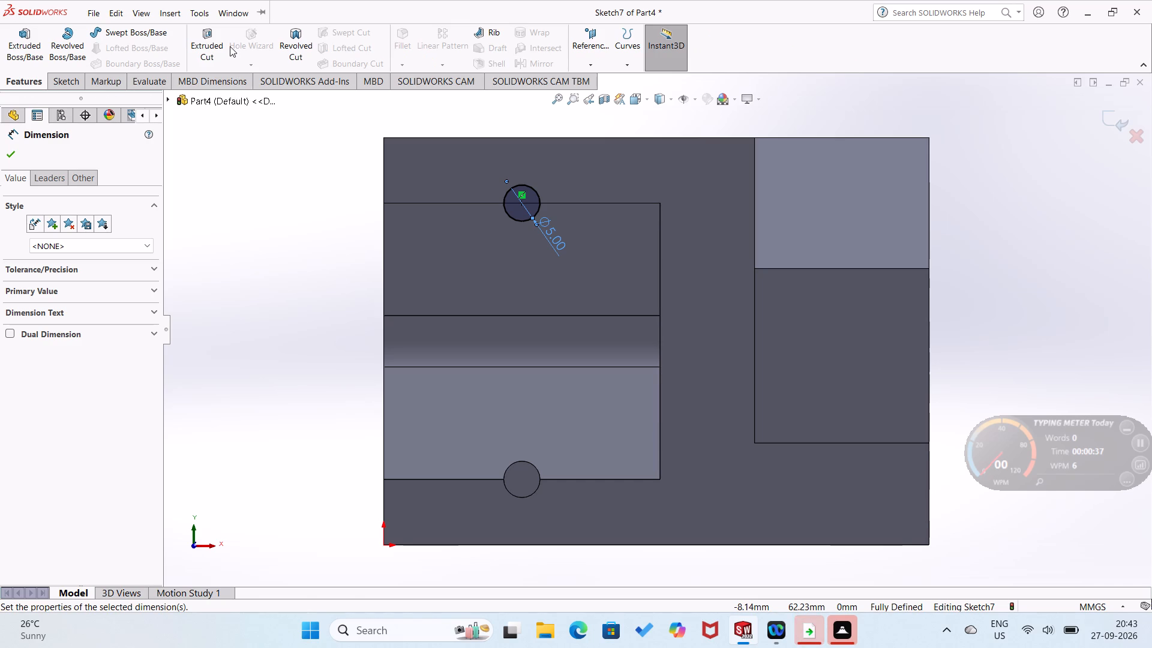
click(214, 58)
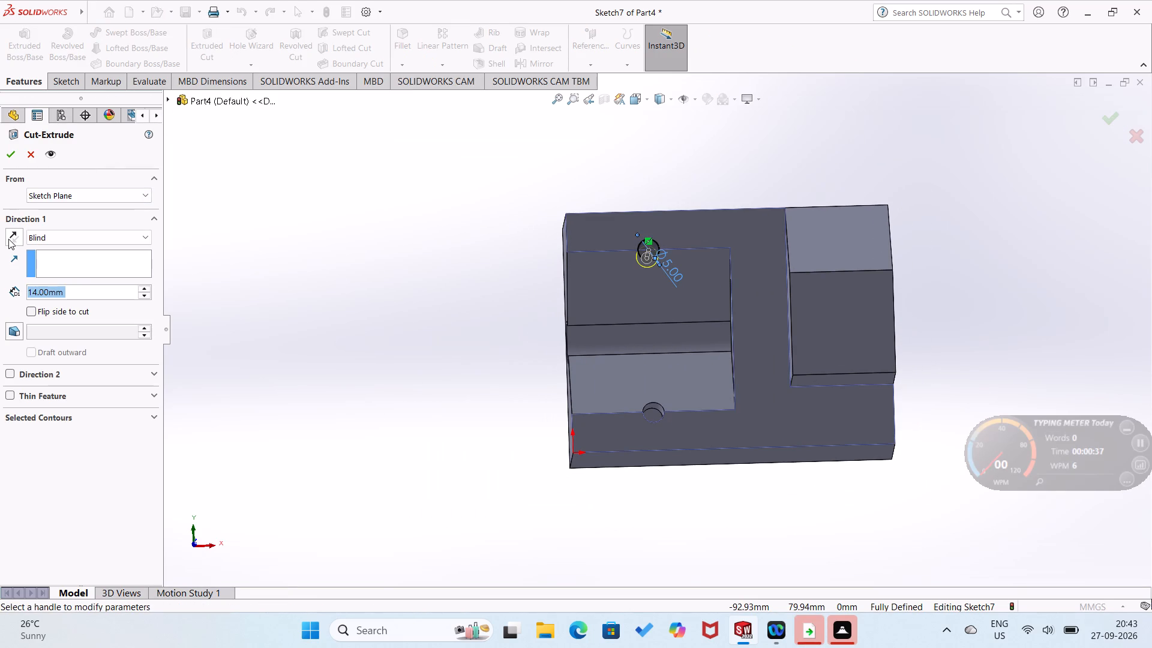
click(7, 158)
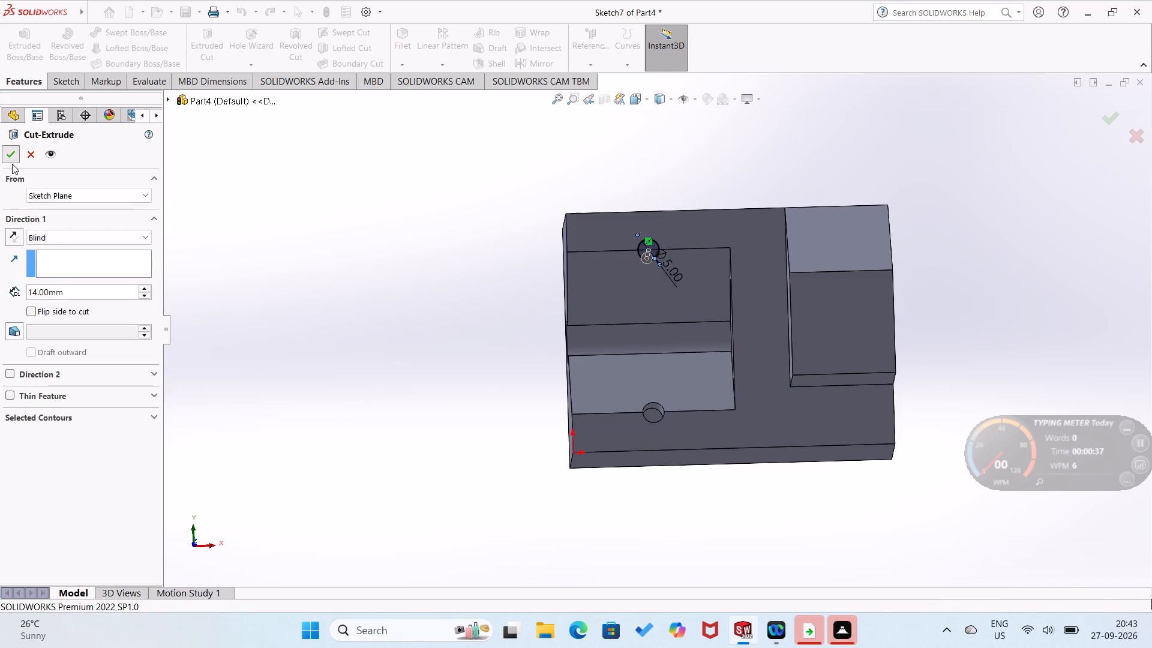
click(299, 281)
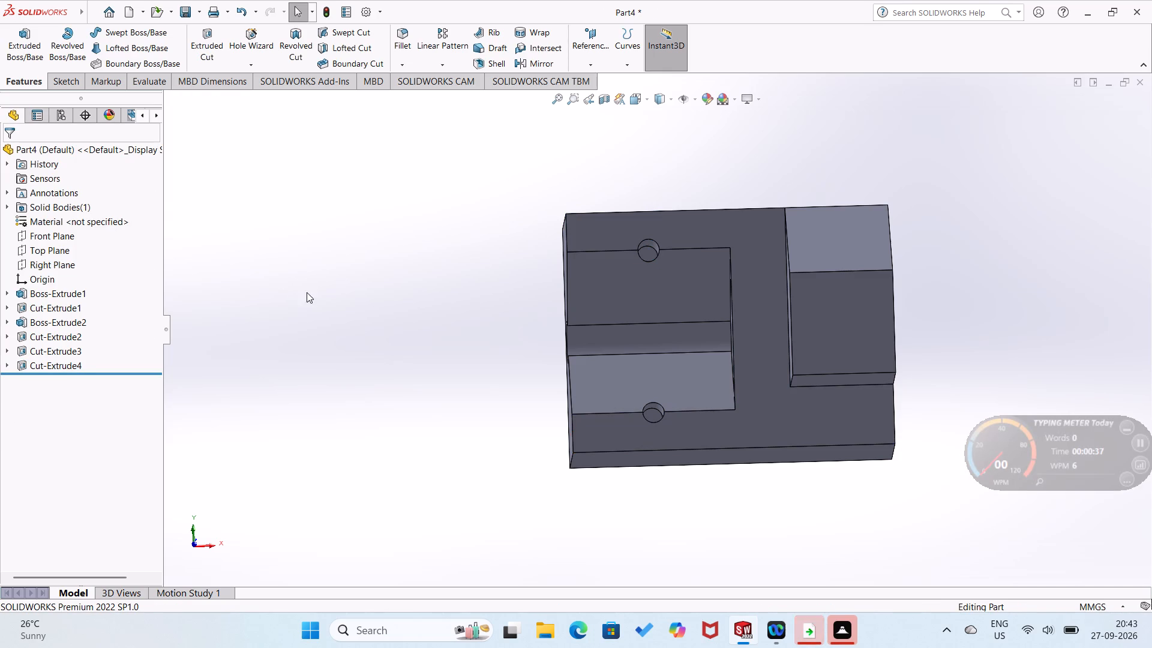
Start a sketch on the V-notched end face and draw a circle about 6 mm in diameter centred on the V's upper outer corner.
middle_drag(307, 292, 376, 318)
click(583, 262)
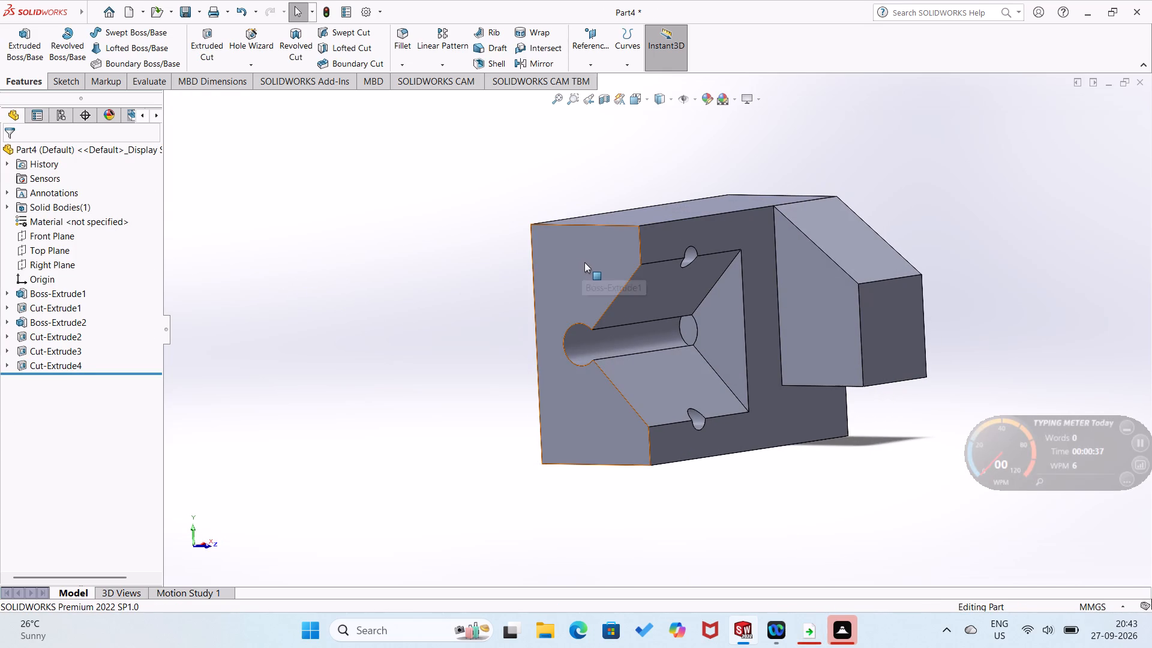
click(634, 236)
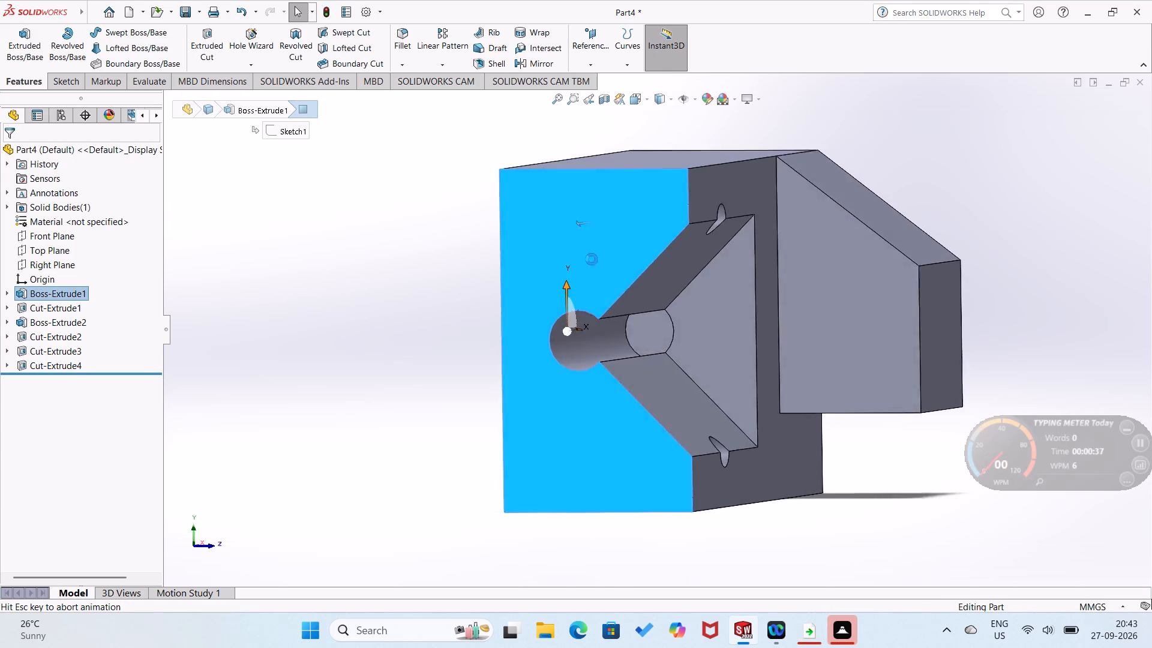
right_drag(359, 243, 472, 257)
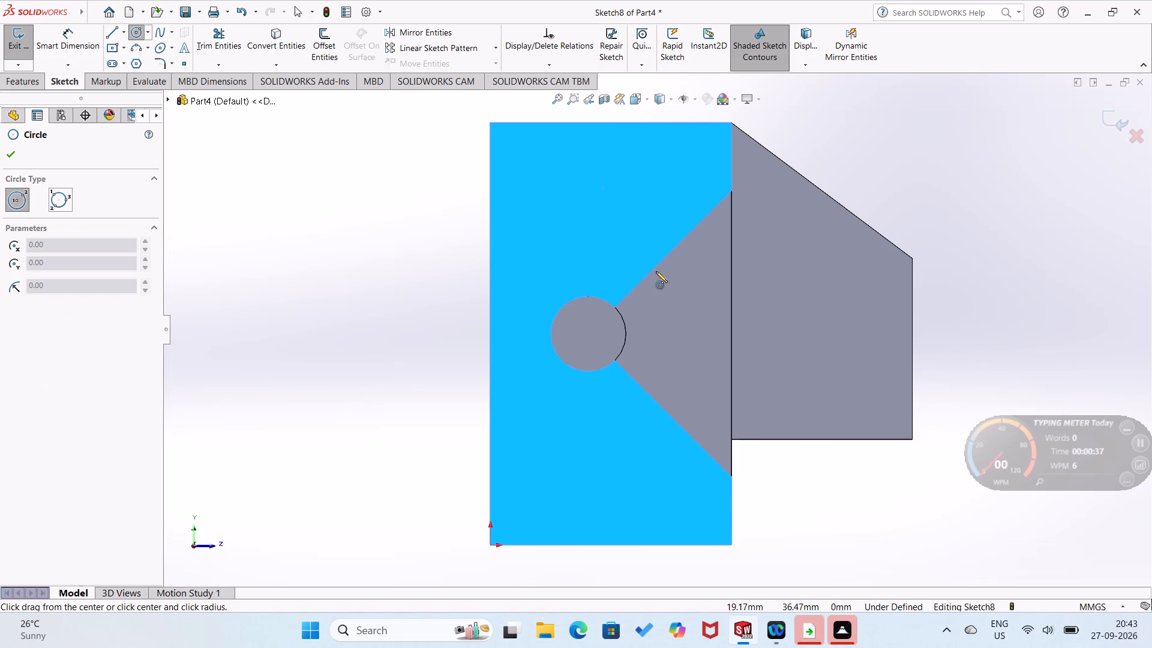
click(732, 189)
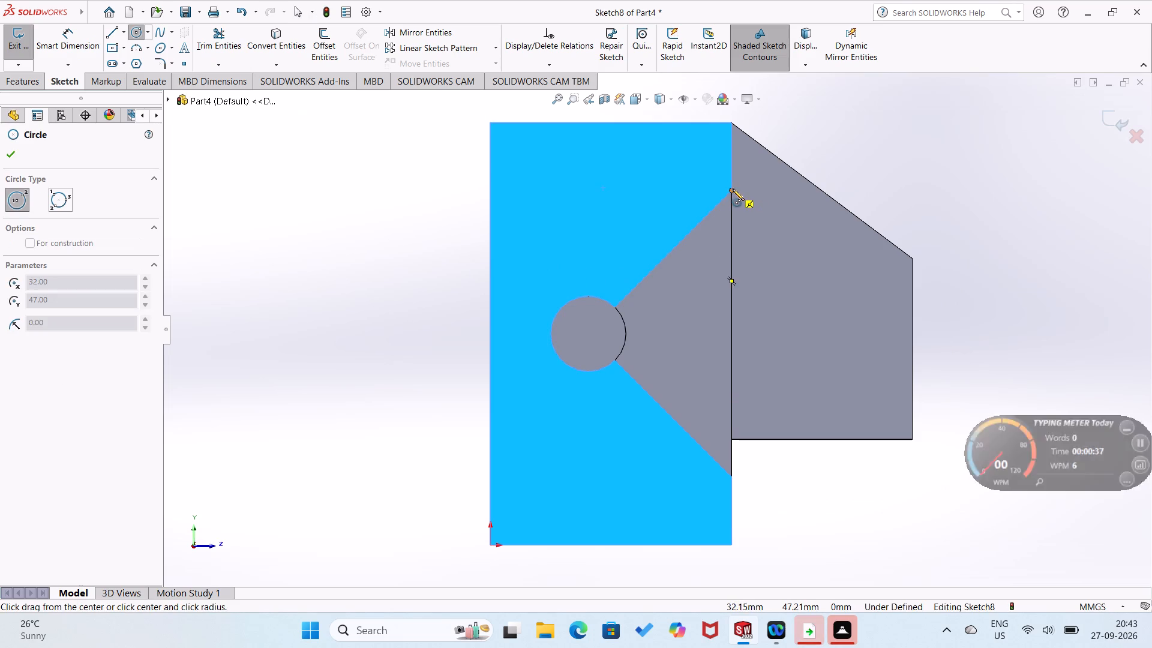
click(737, 212)
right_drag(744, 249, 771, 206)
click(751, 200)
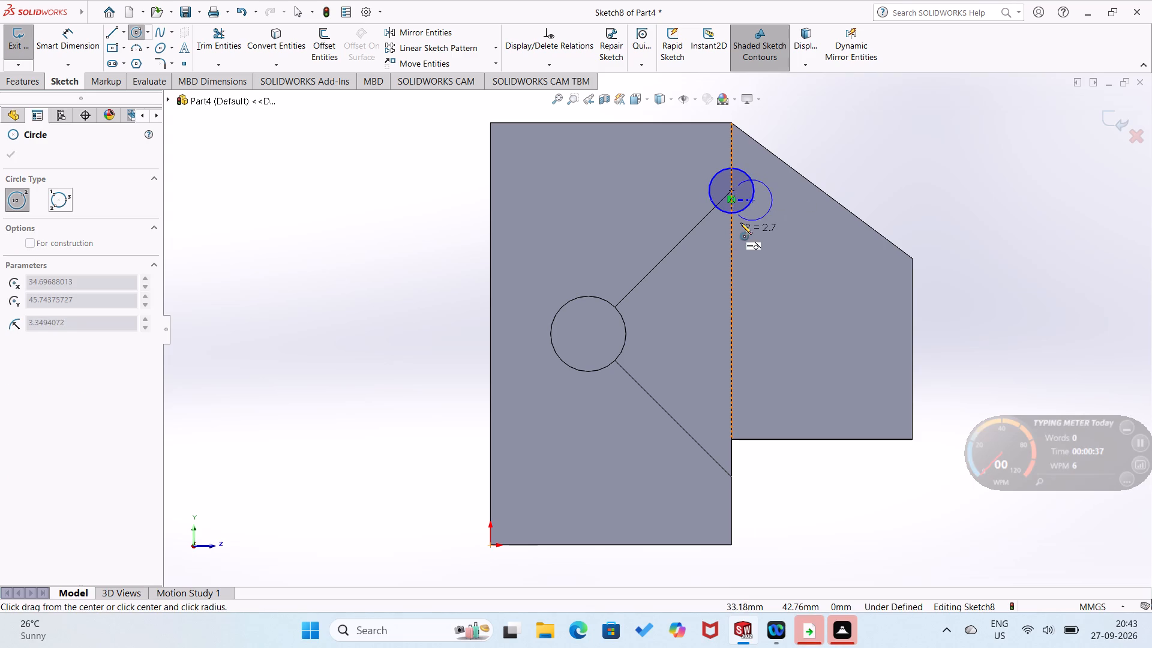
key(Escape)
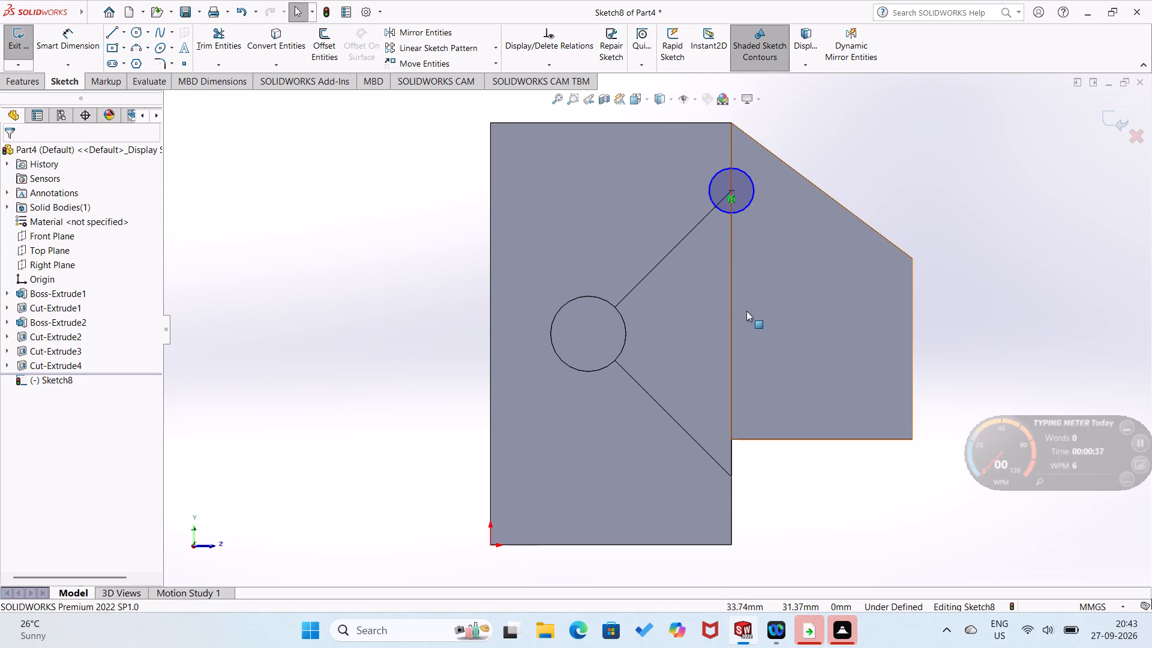
Dimension the diameter of the circle at the V's upper outer corner as 6.5 mm.
right_drag(746, 311, 854, 179)
click(751, 197)
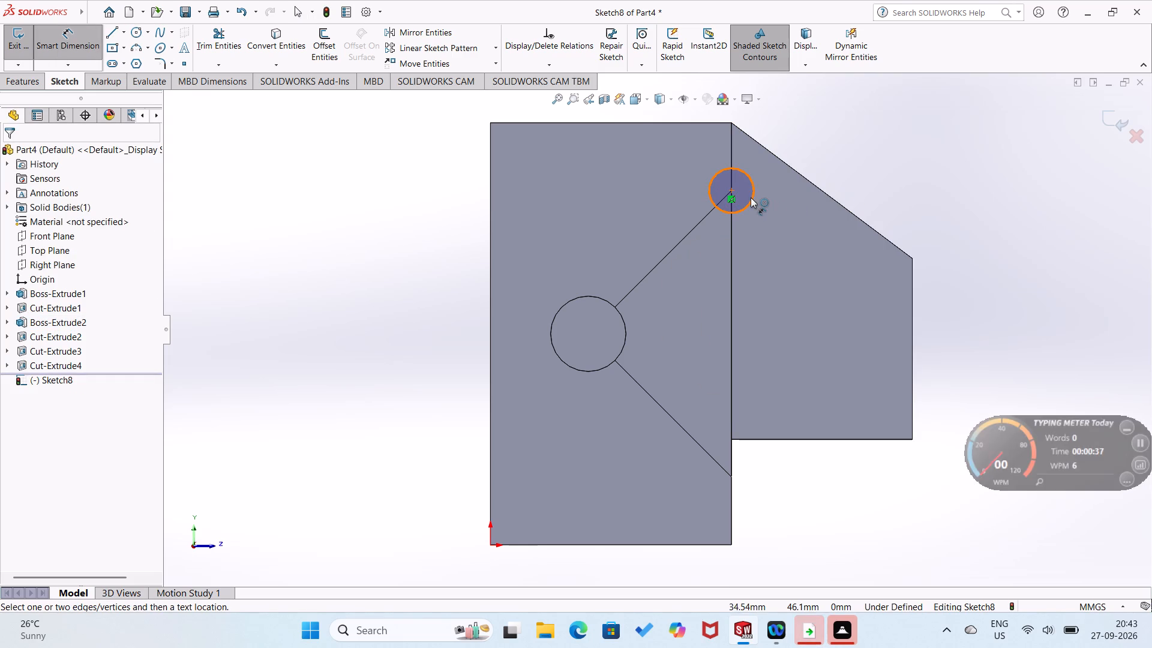
click(750, 242)
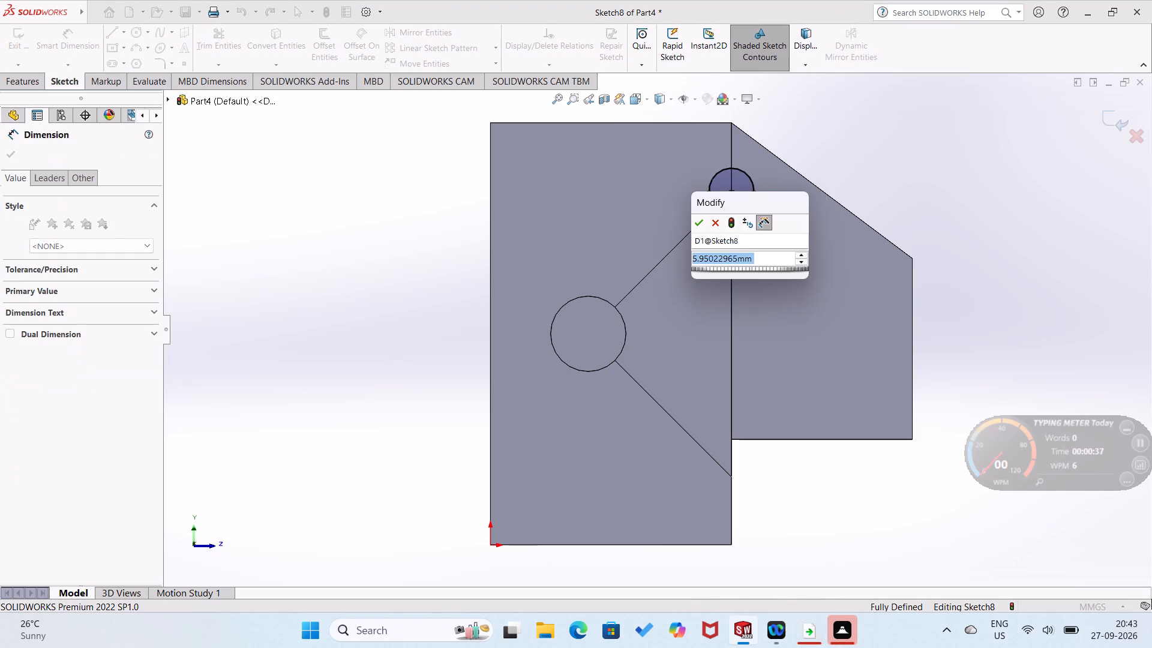
text(6.5)
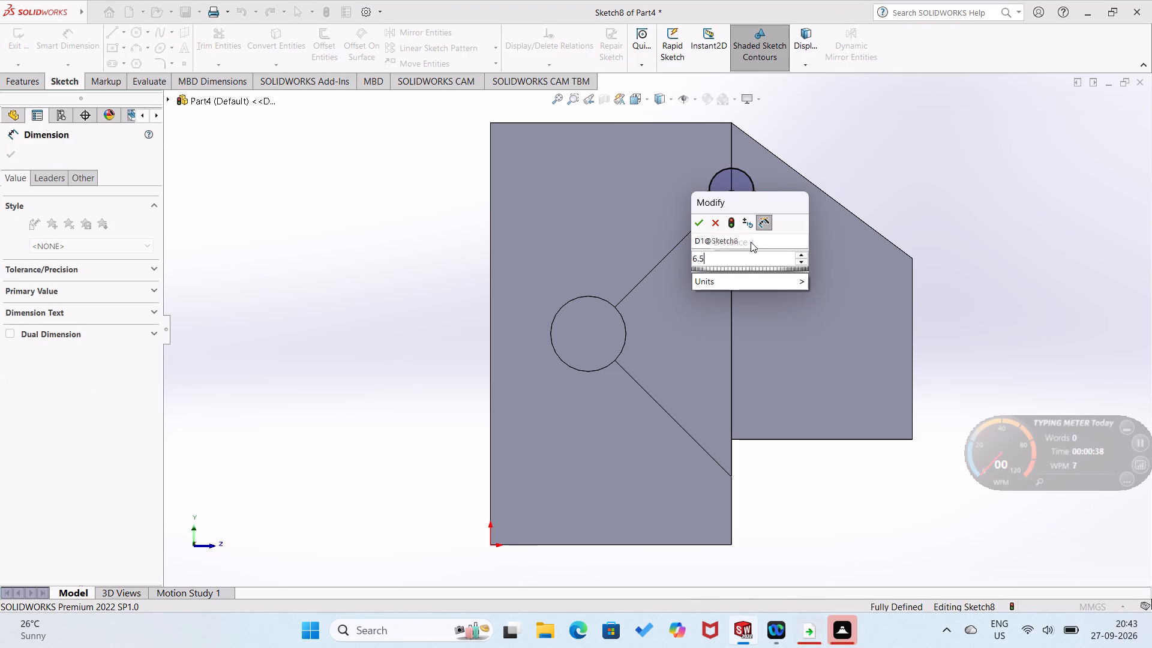
key(Return)
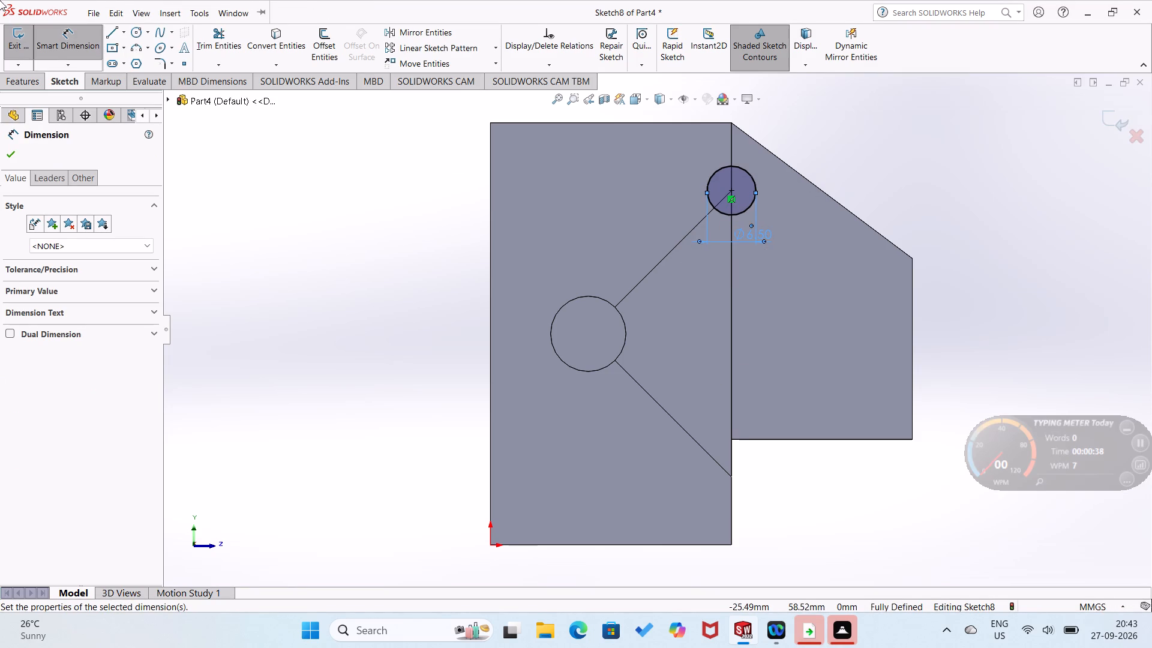
Cut-extrude the 6.5 mm circle at the V's upper outer corner blind to a depth of 44 mm.
click(19, 81)
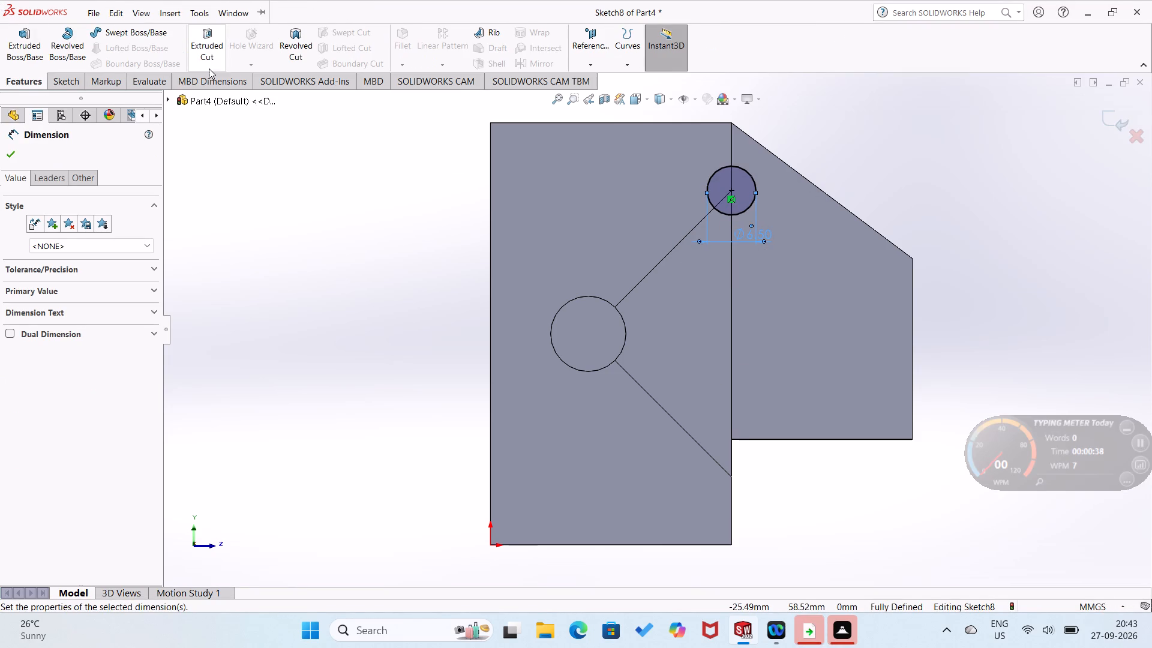
click(221, 55)
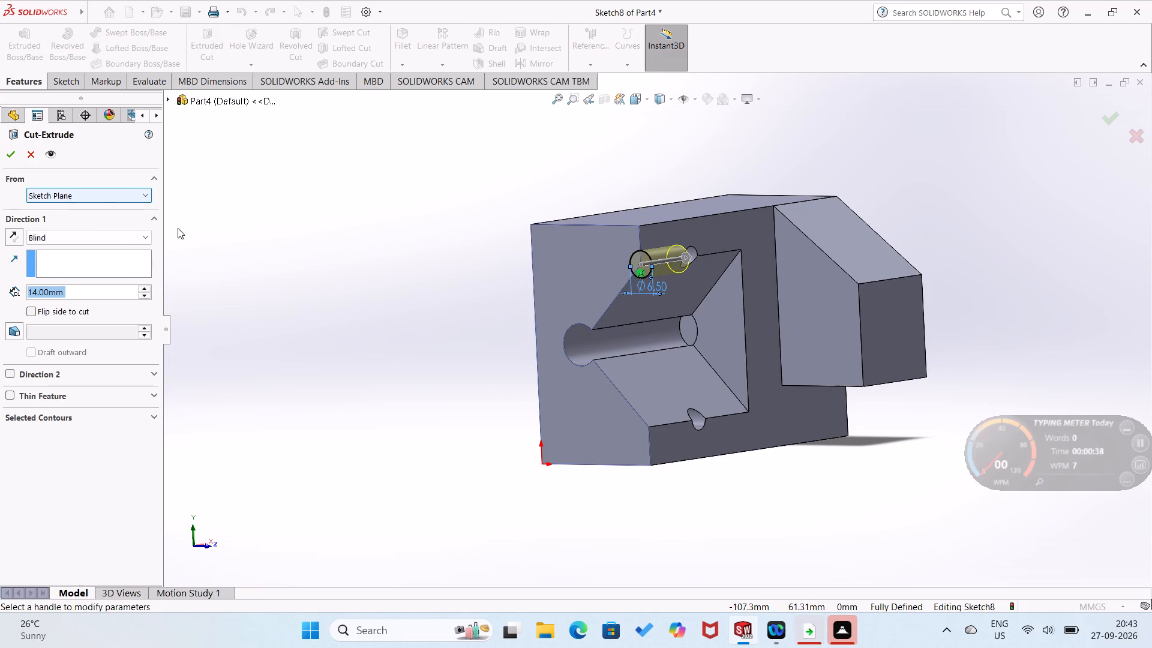
middle_drag(422, 311, 334, 310)
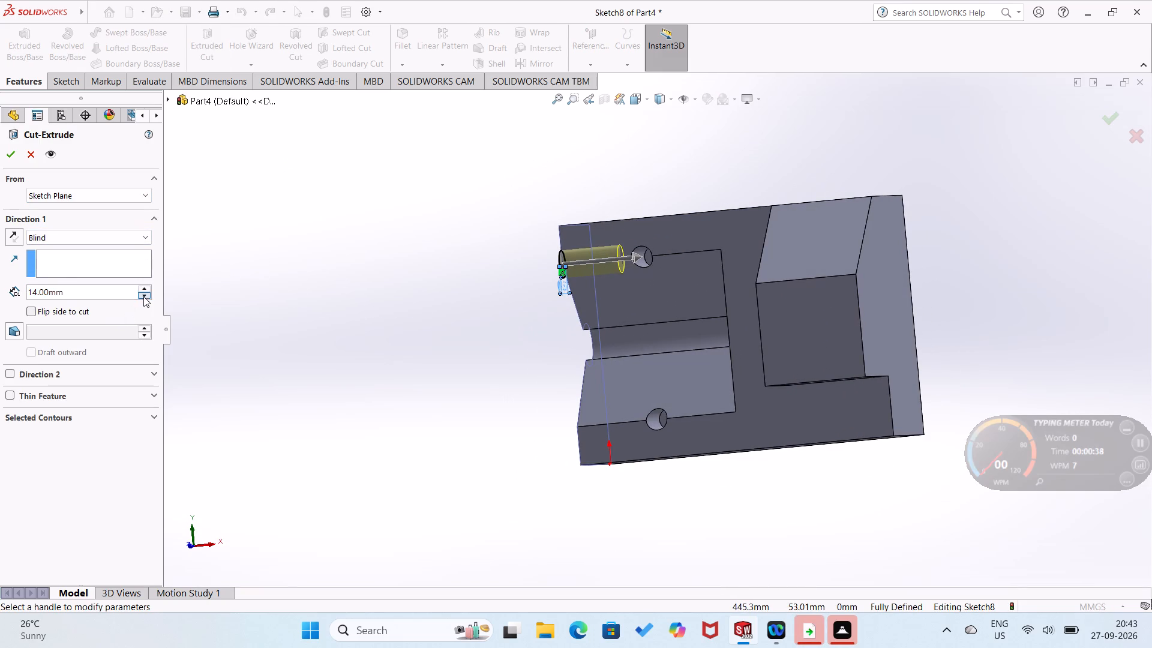
click(146, 290)
click(146, 290)
click(146, 290)
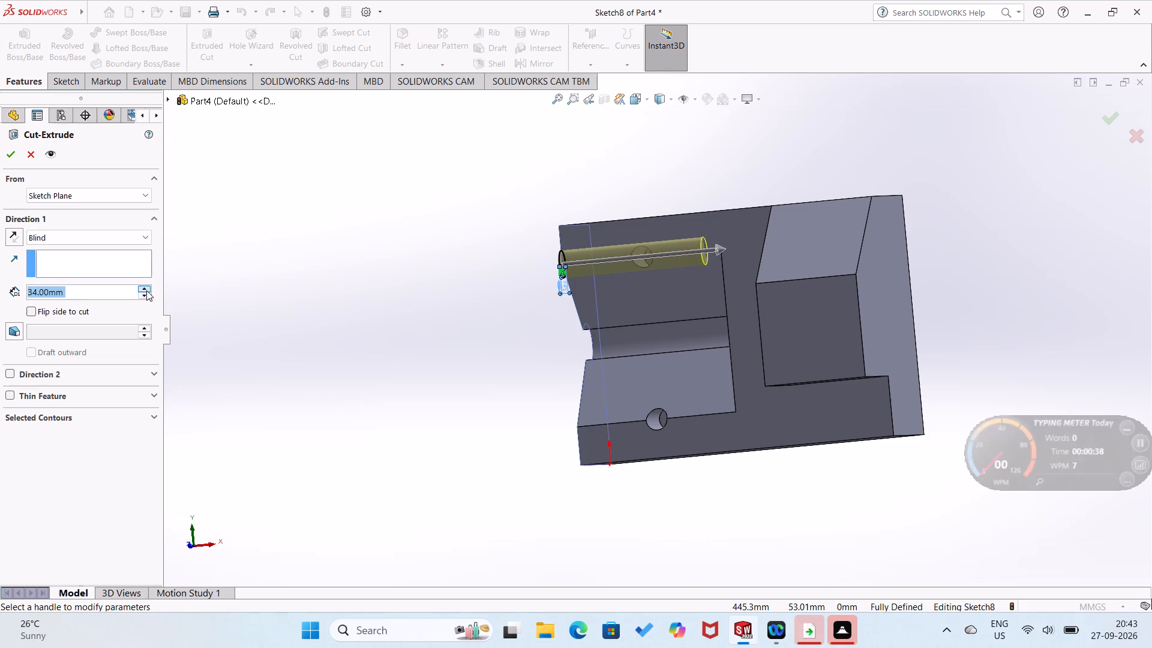
click(7, 146)
click(240, 347)
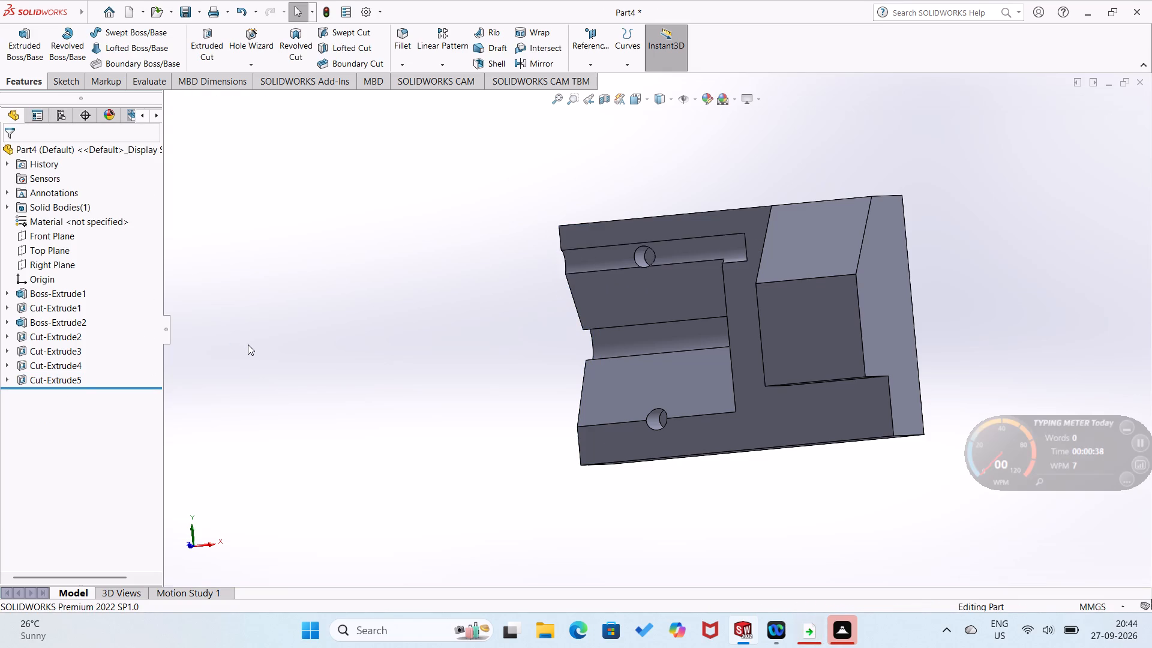
Start a new sketch on the V-notched end face of the block.
scroll(248, 344, up, 1)
middle_drag(249, 344, 374, 247)
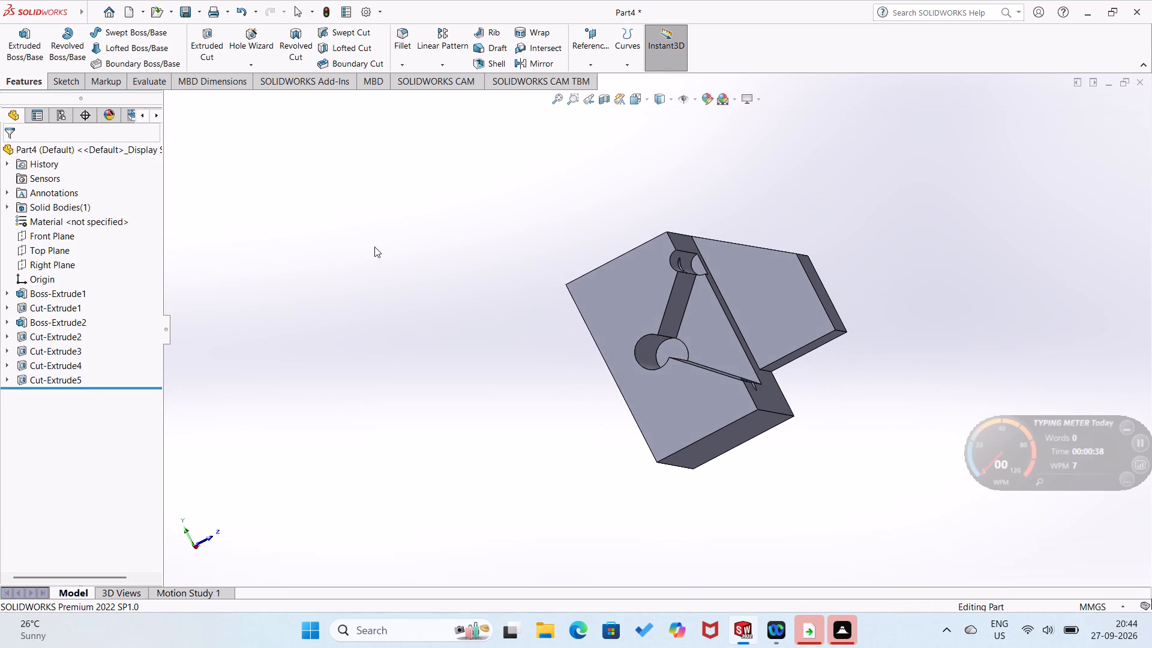
click(736, 388)
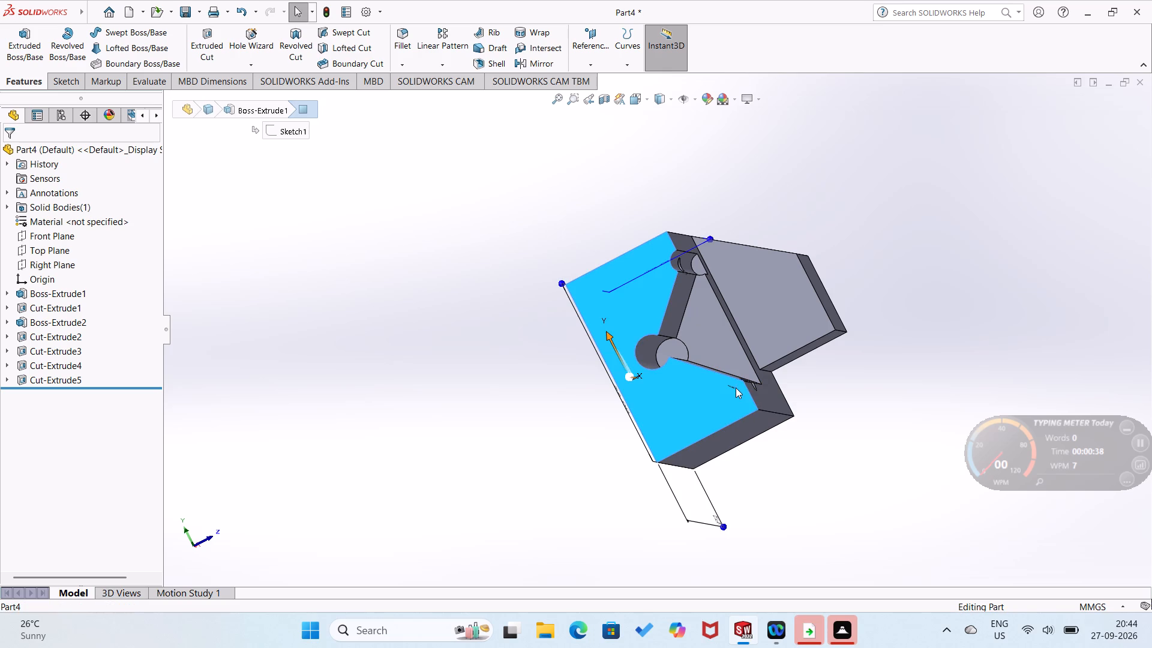
click(793, 351)
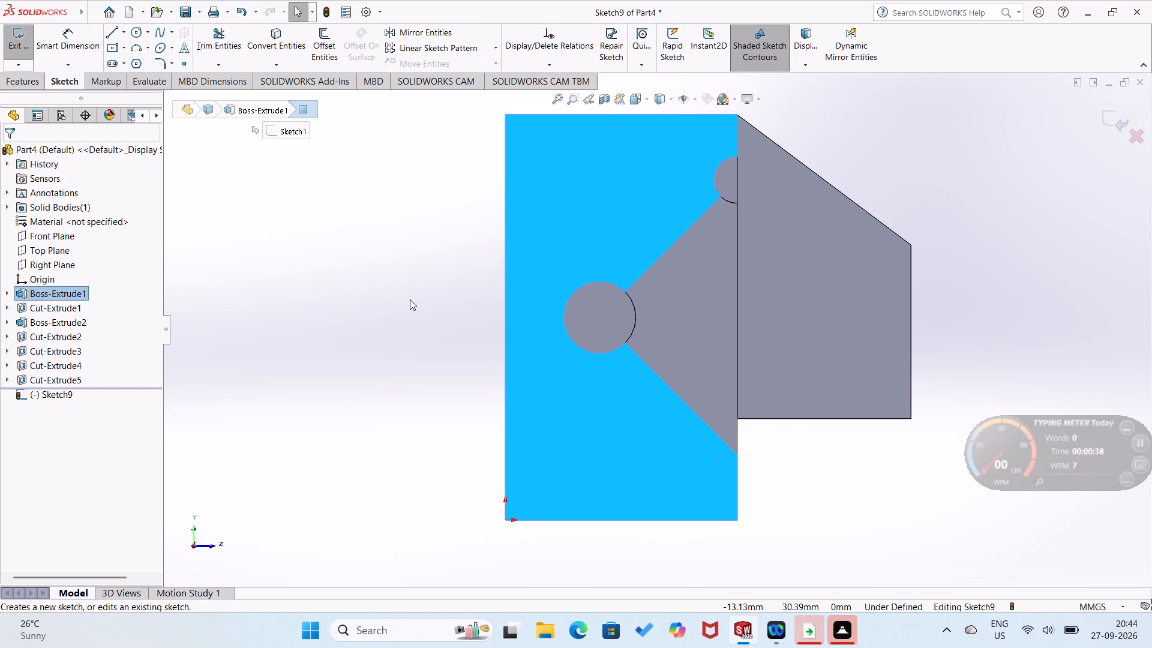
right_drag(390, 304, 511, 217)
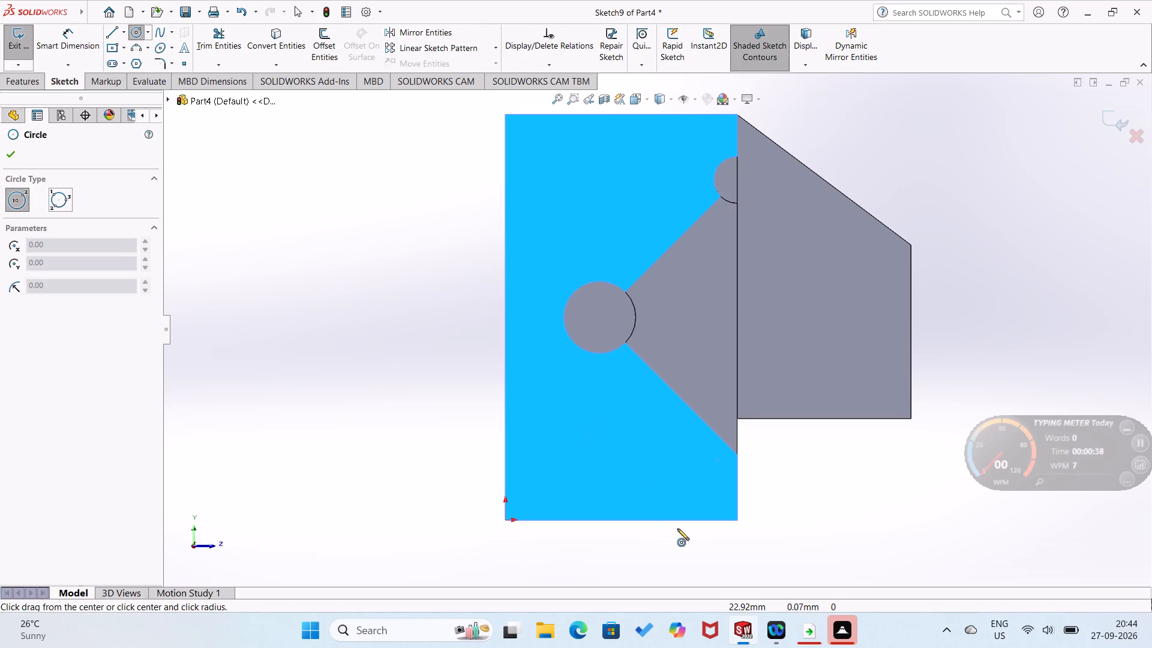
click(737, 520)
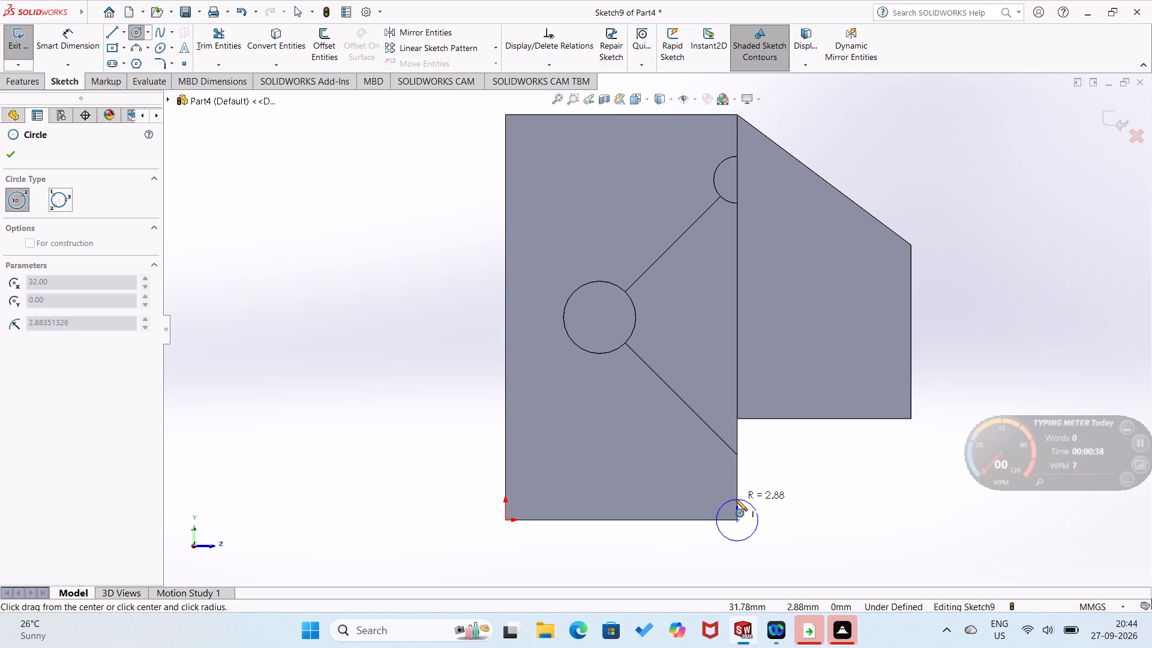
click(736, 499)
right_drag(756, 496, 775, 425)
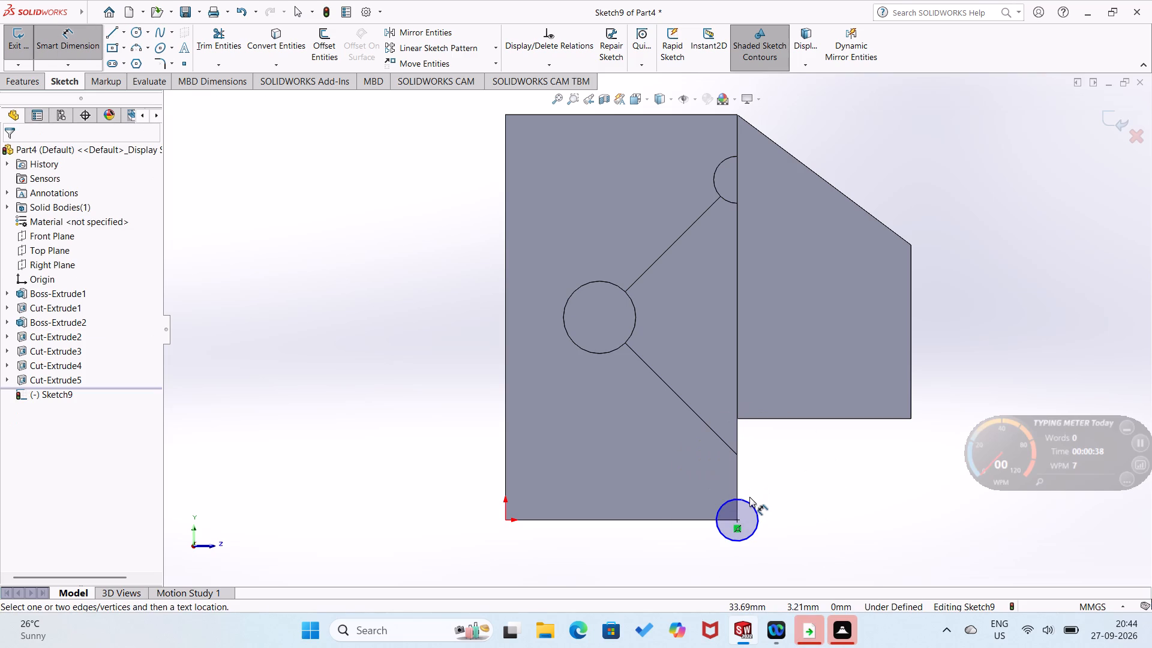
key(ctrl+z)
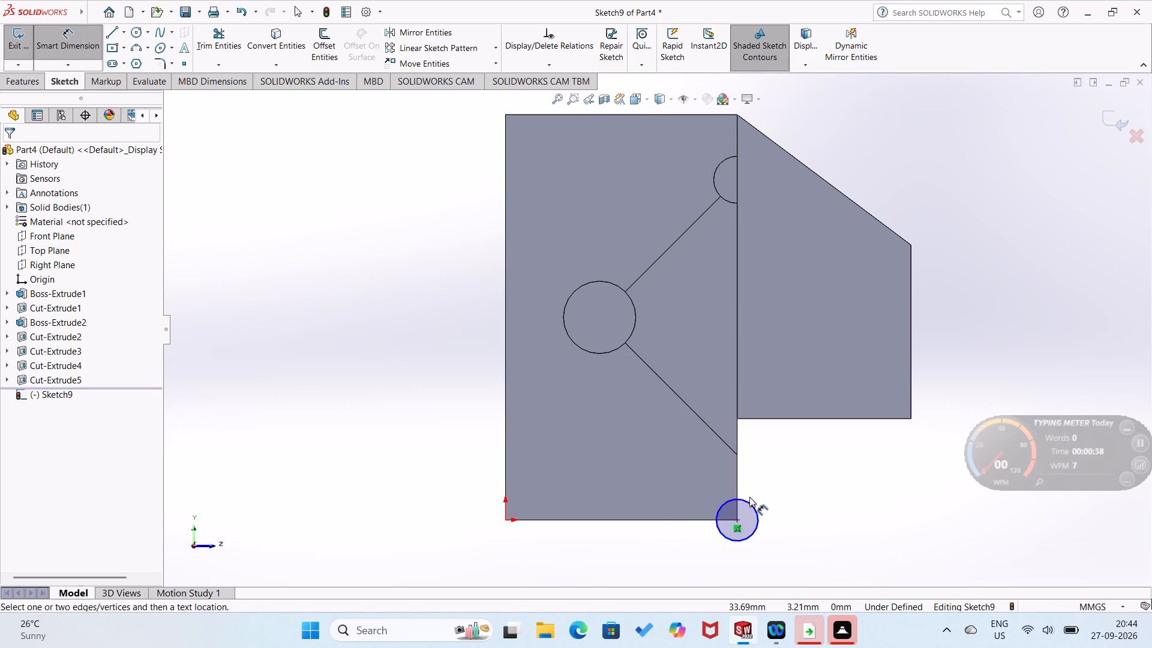
Draw a circle centred on the V's lower outer corner and dimension its diameter as 6.5 mm.
right_drag(756, 483, 856, 461)
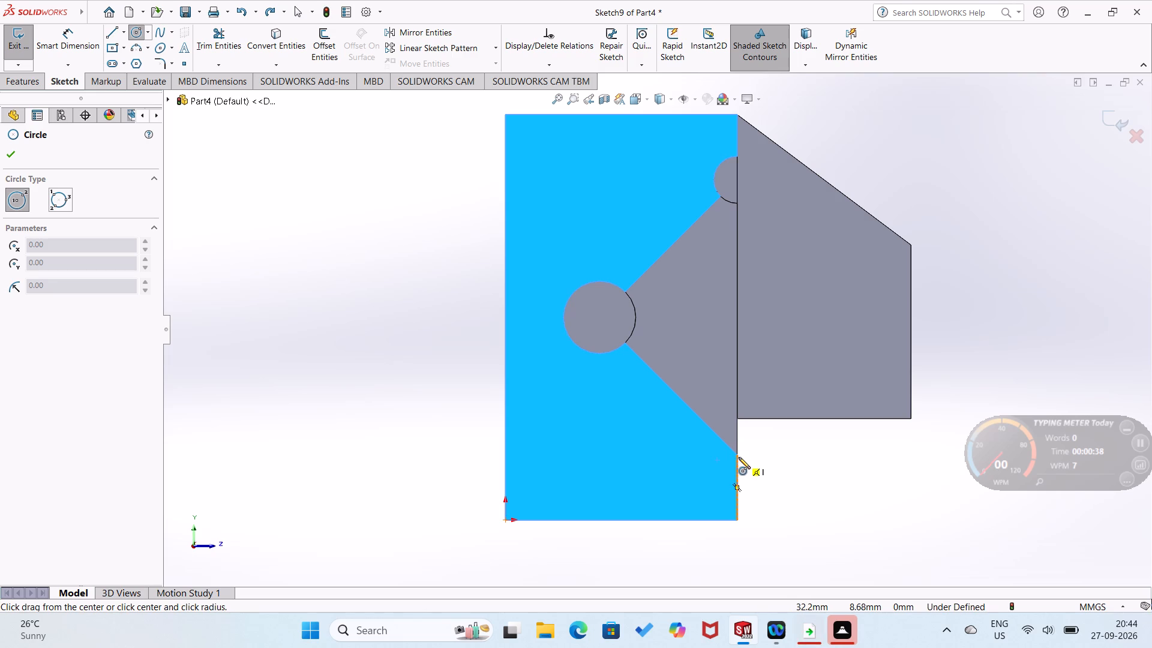
click(737, 455)
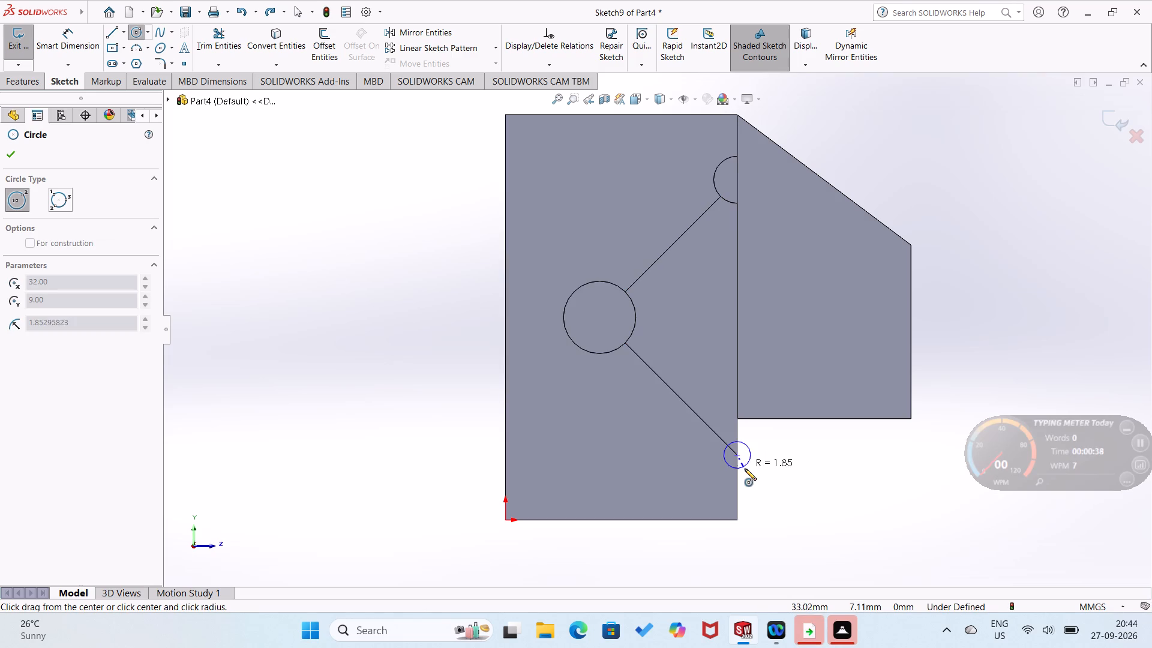
click(750, 476)
right_drag(755, 494, 802, 412)
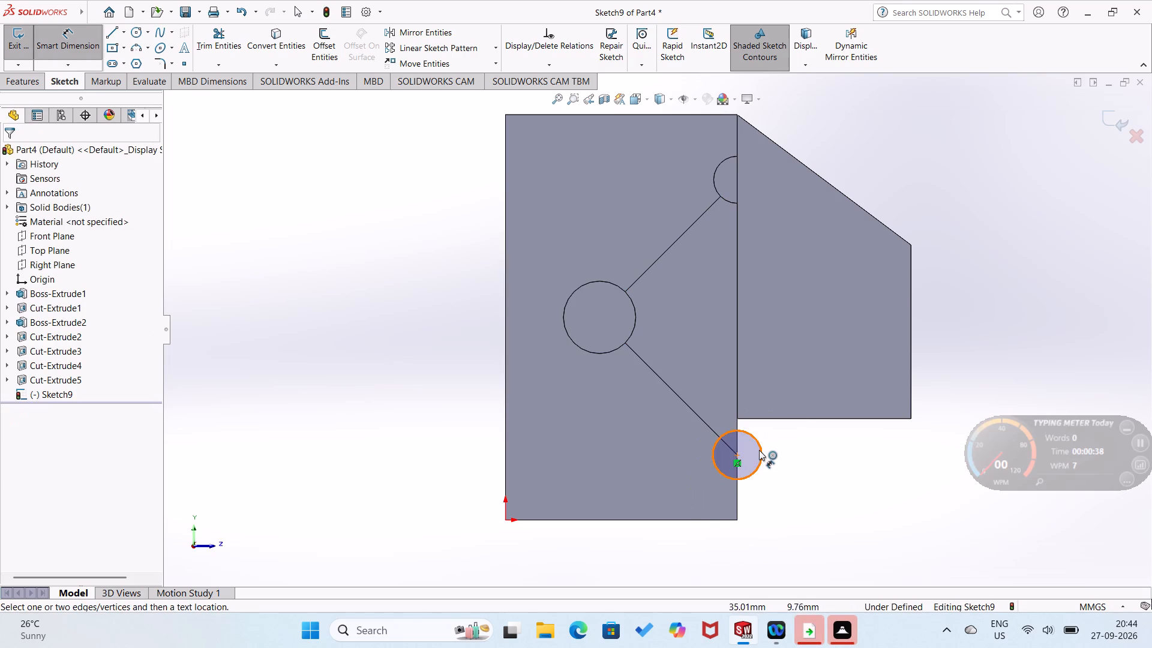
click(763, 451)
click(777, 472)
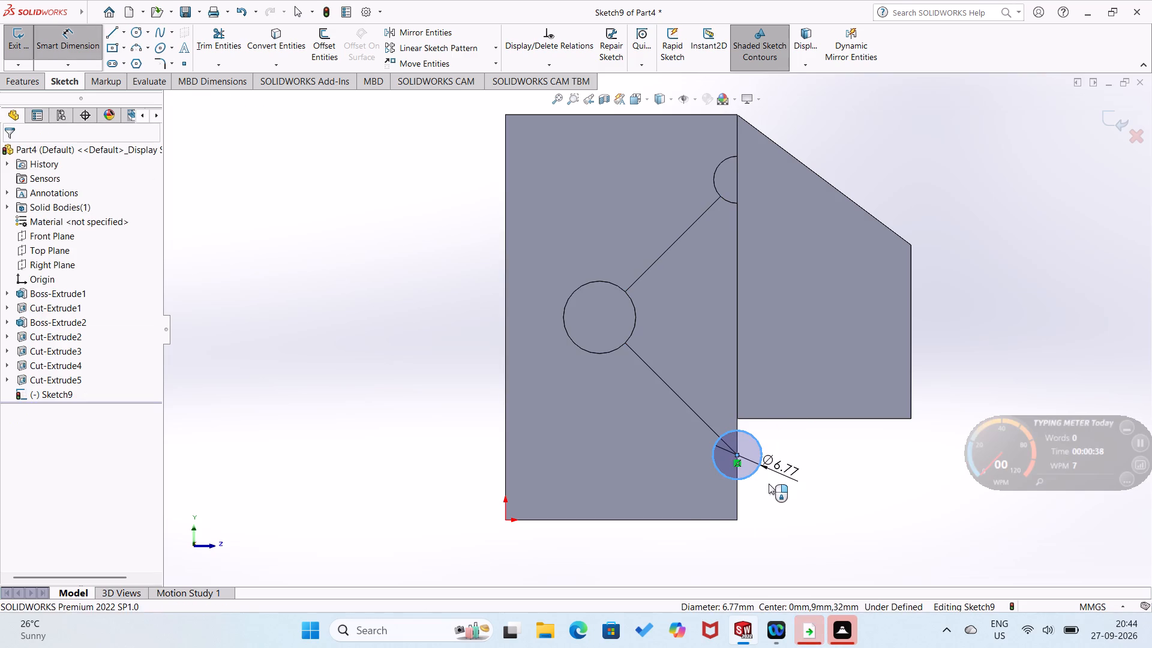
text(6.5)
key(Return)
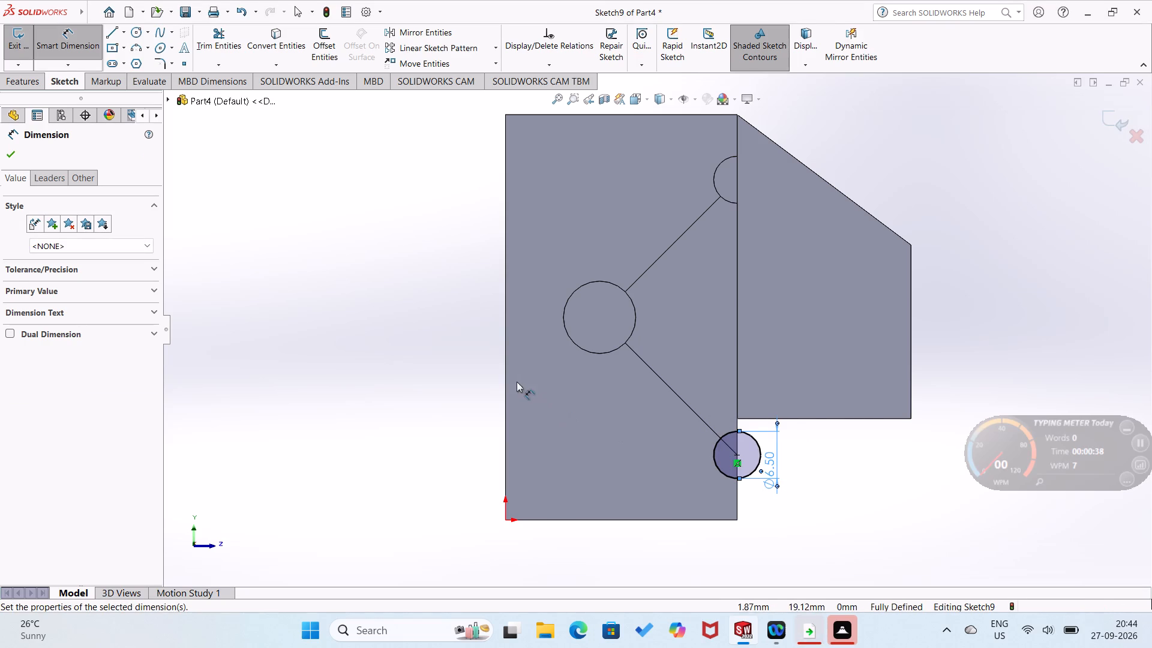
click(461, 358)
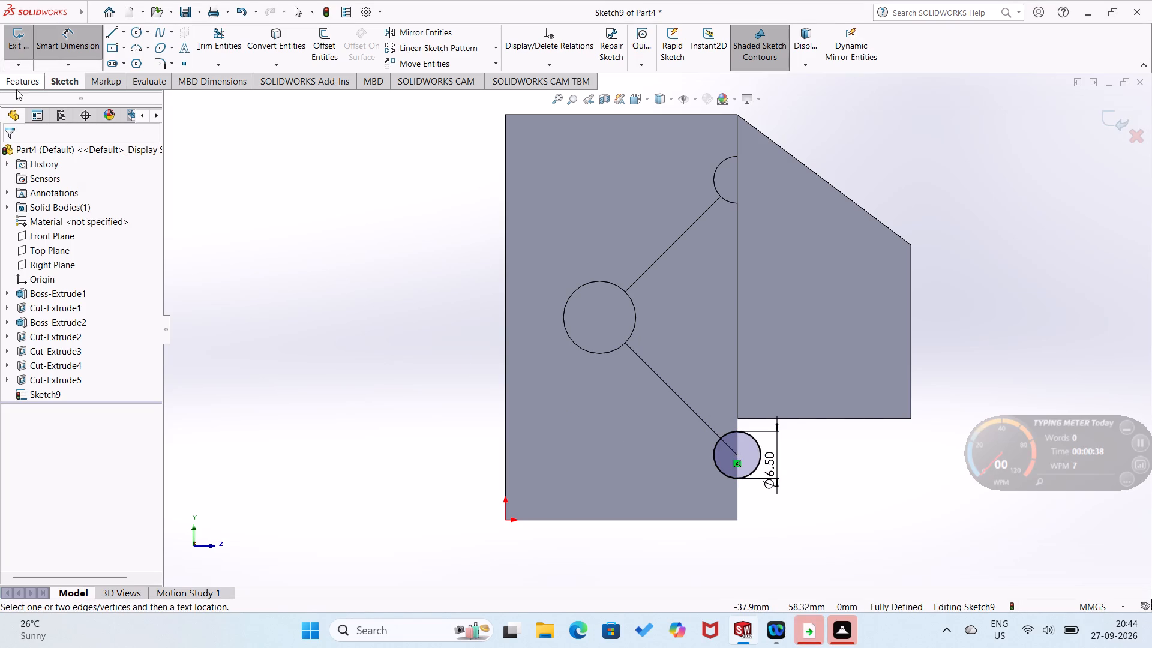
Cut-extrude the 6.5 mm circle at the V's lower outer corner blind to a depth of 44 mm.
click(16, 91)
click(23, 84)
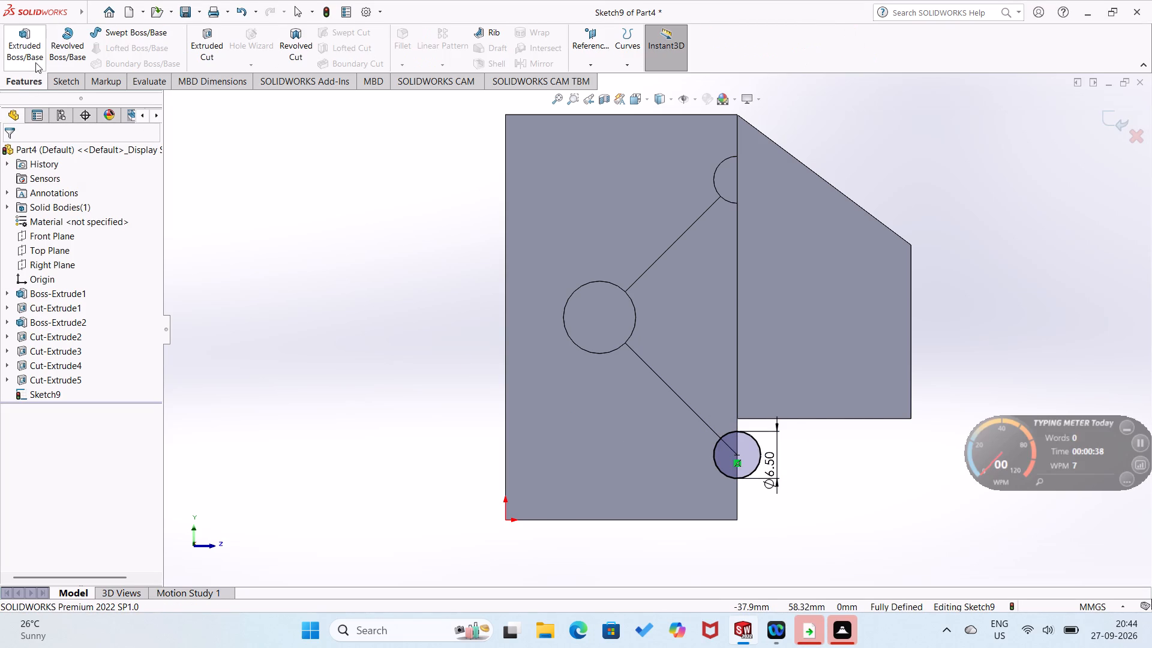
click(35, 62)
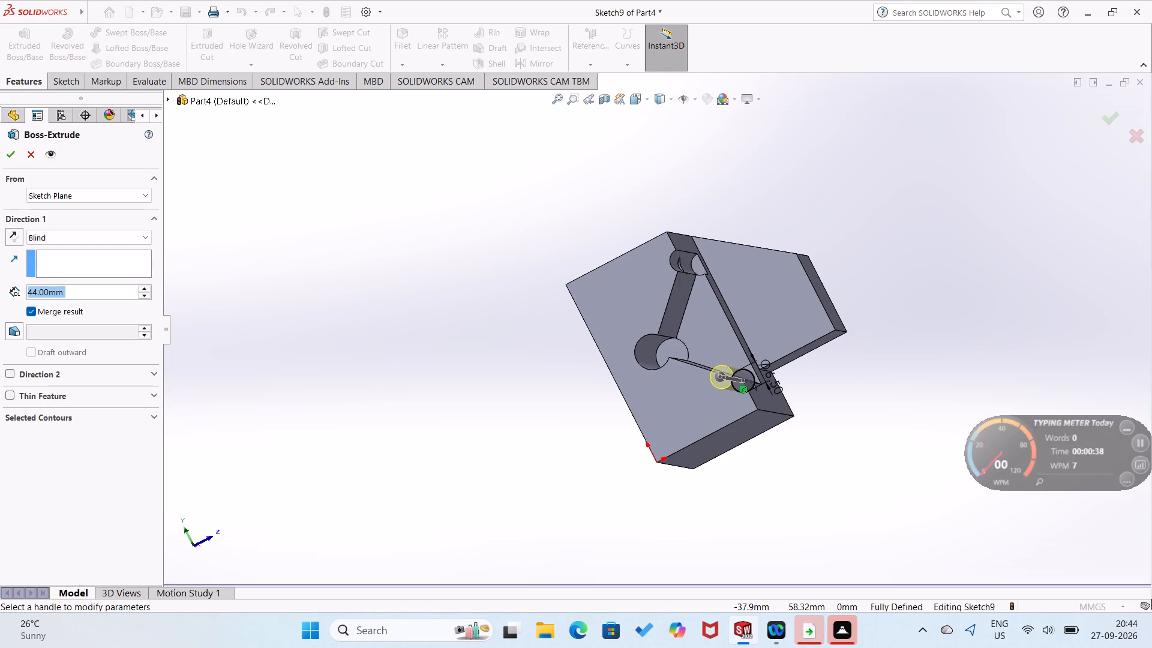
click(29, 159)
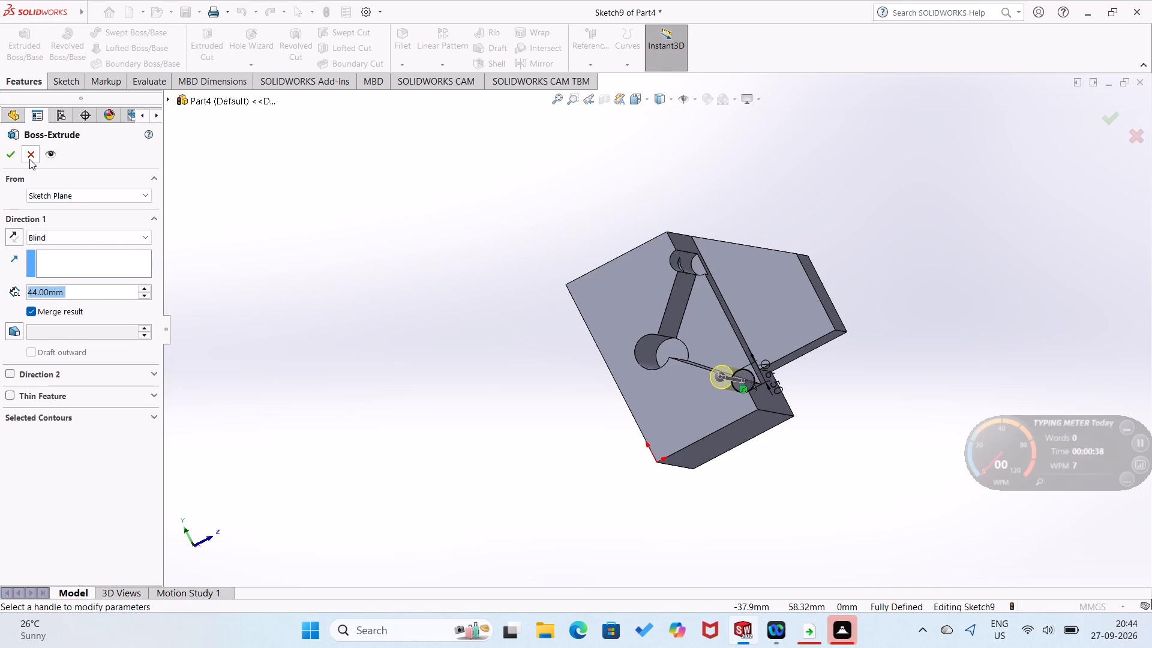
click(206, 51)
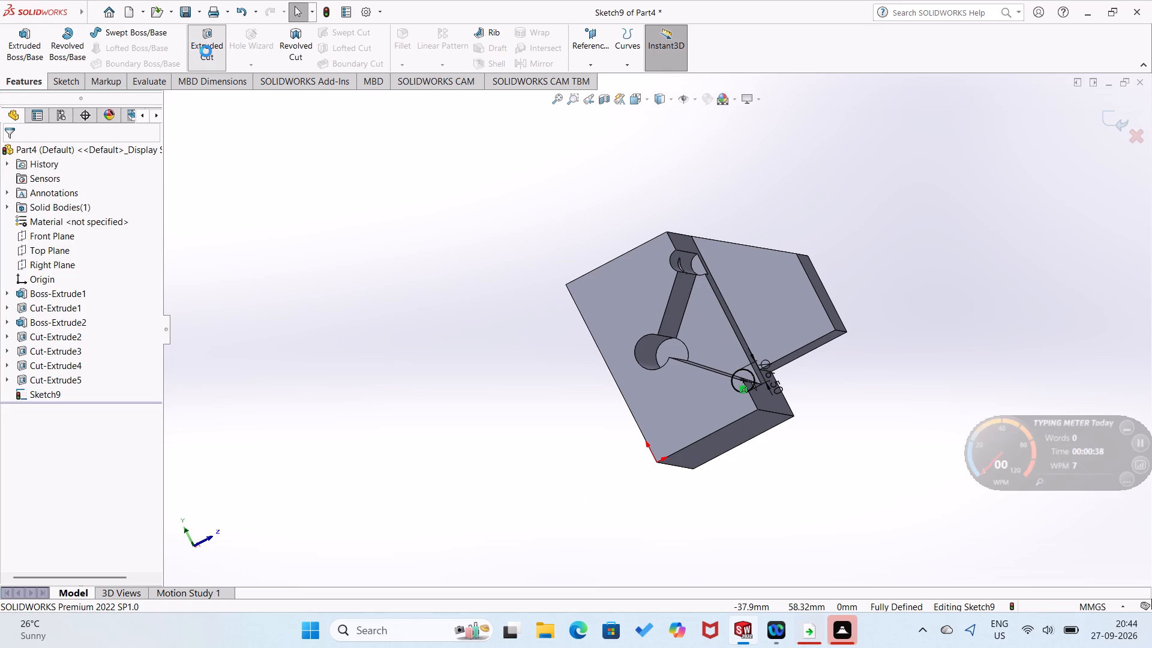
middle_drag(389, 368, 292, 381)
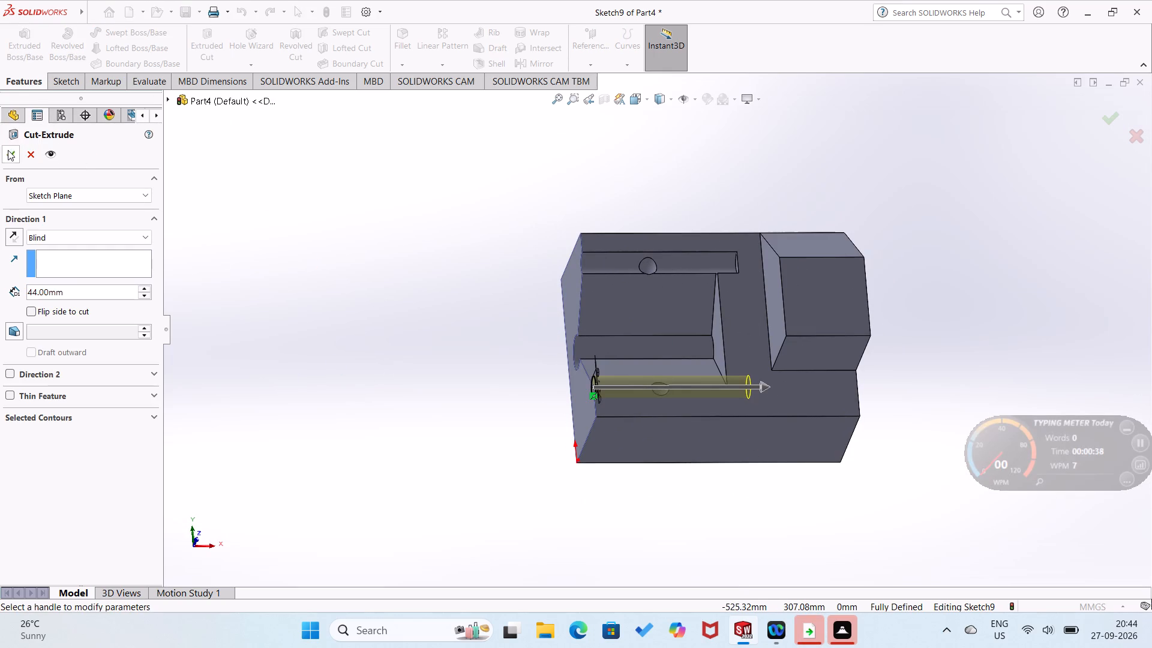
click(8, 150)
click(248, 401)
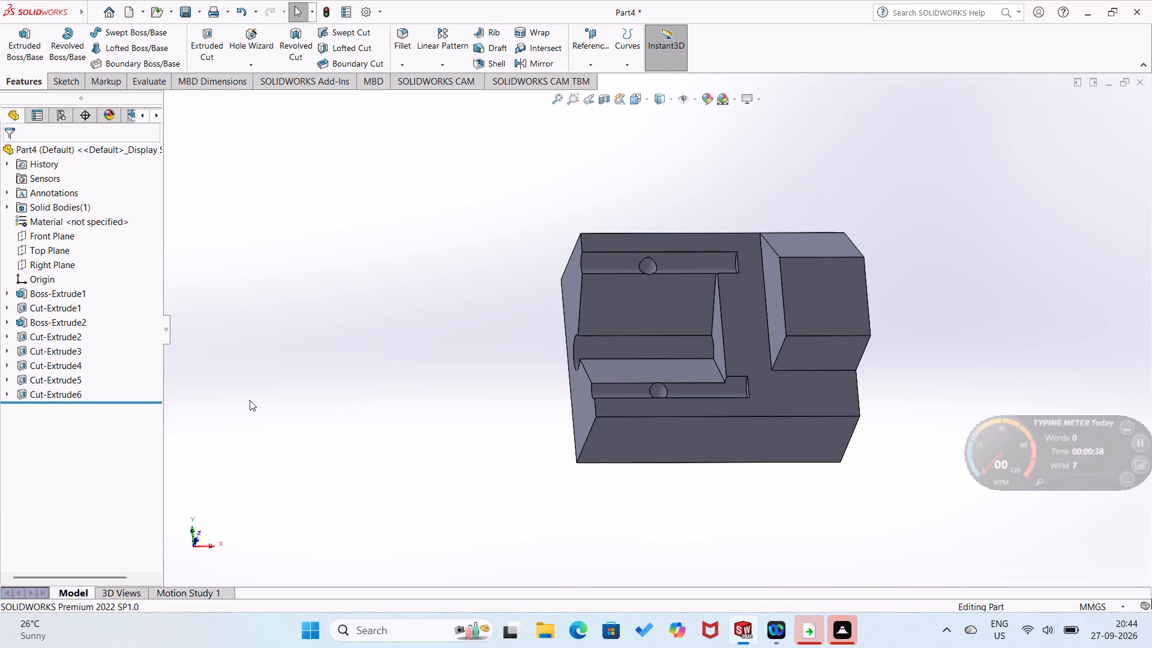
Start a sketch on the plain end face opposite the V notch and draw a circle about 11 mm in diameter within the sloped boss area.
middle_drag(254, 403, 398, 384)
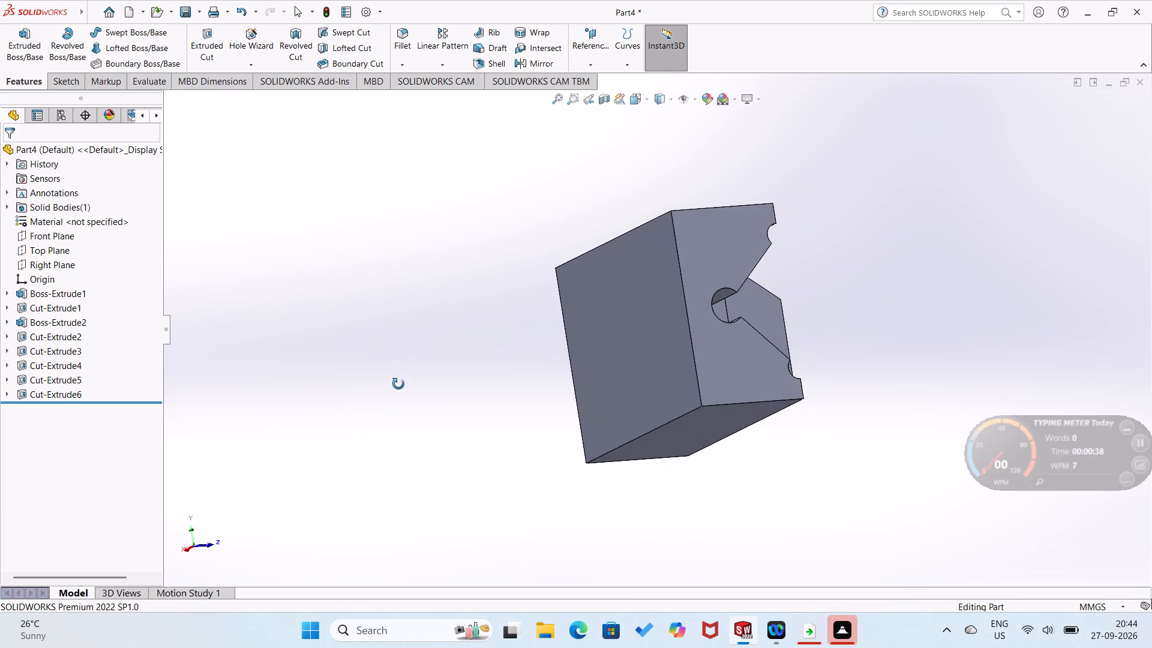
middle_drag(398, 384, 284, 372)
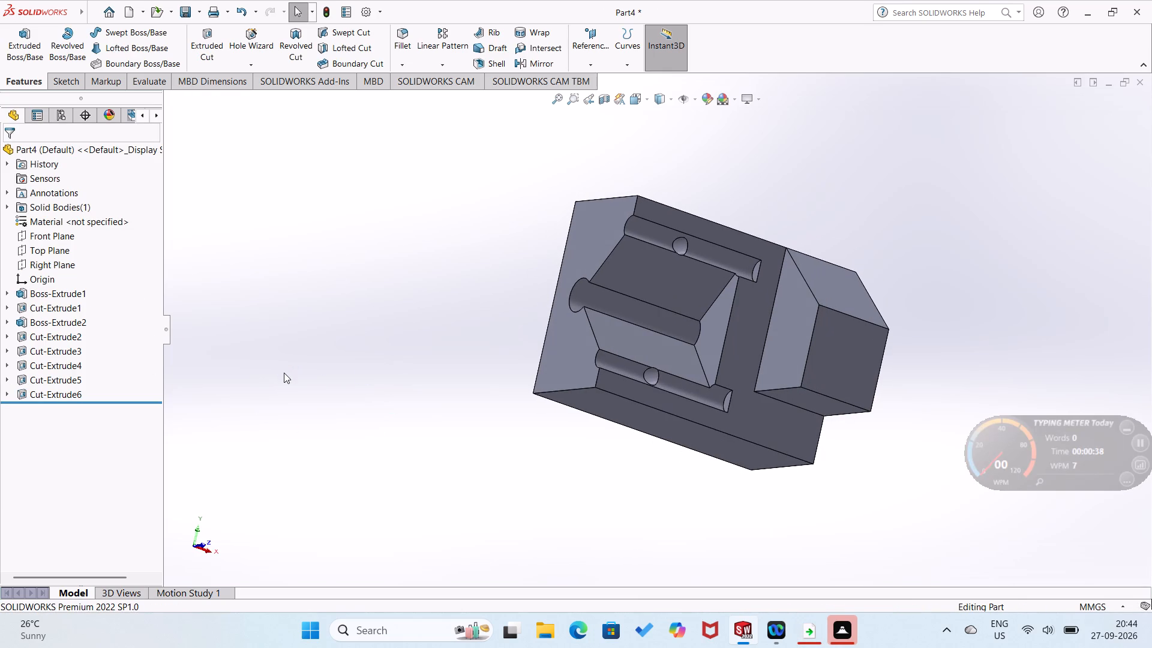
middle_drag(691, 569, 585, 501)
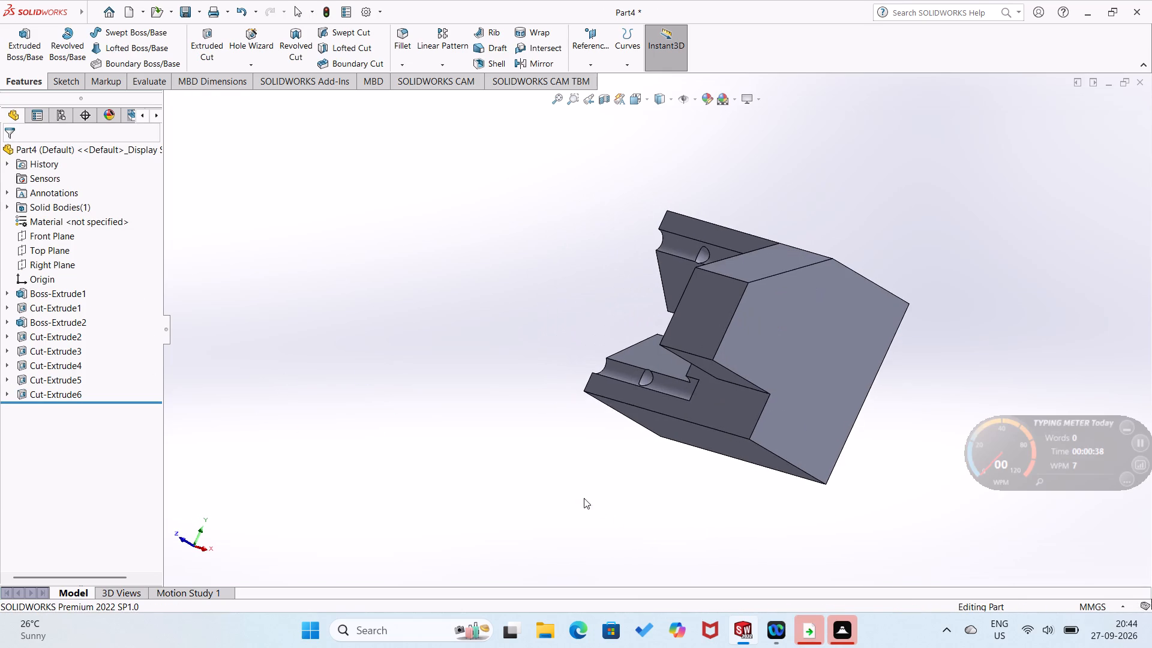
right_click(781, 348)
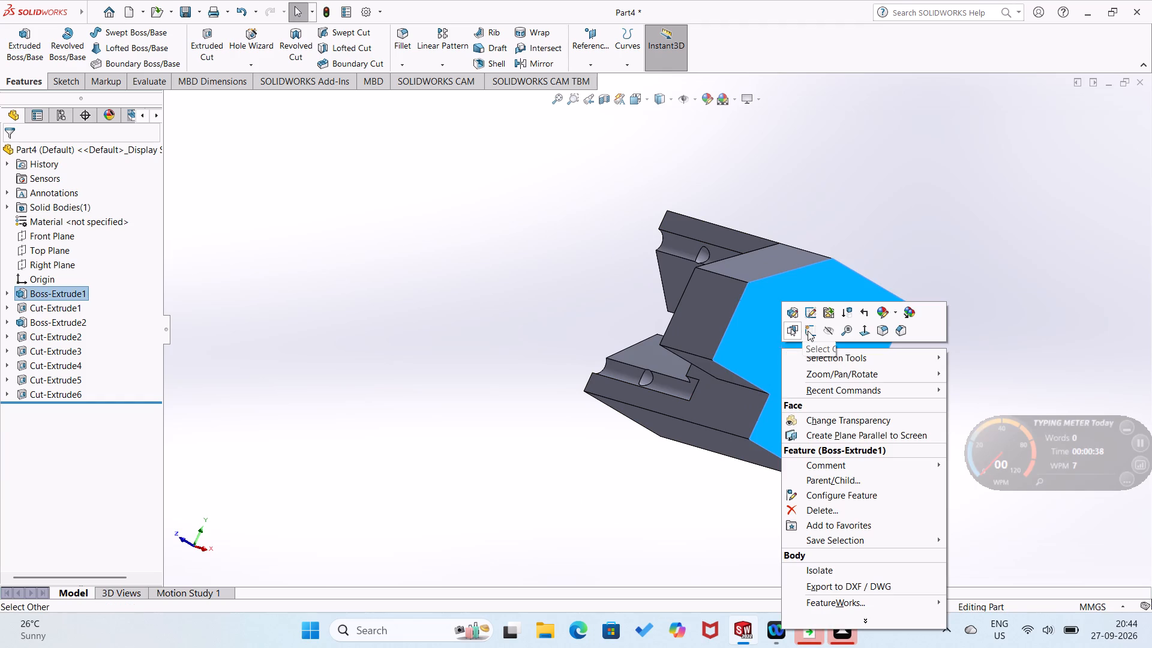
click(809, 331)
right_drag(389, 401, 428, 334)
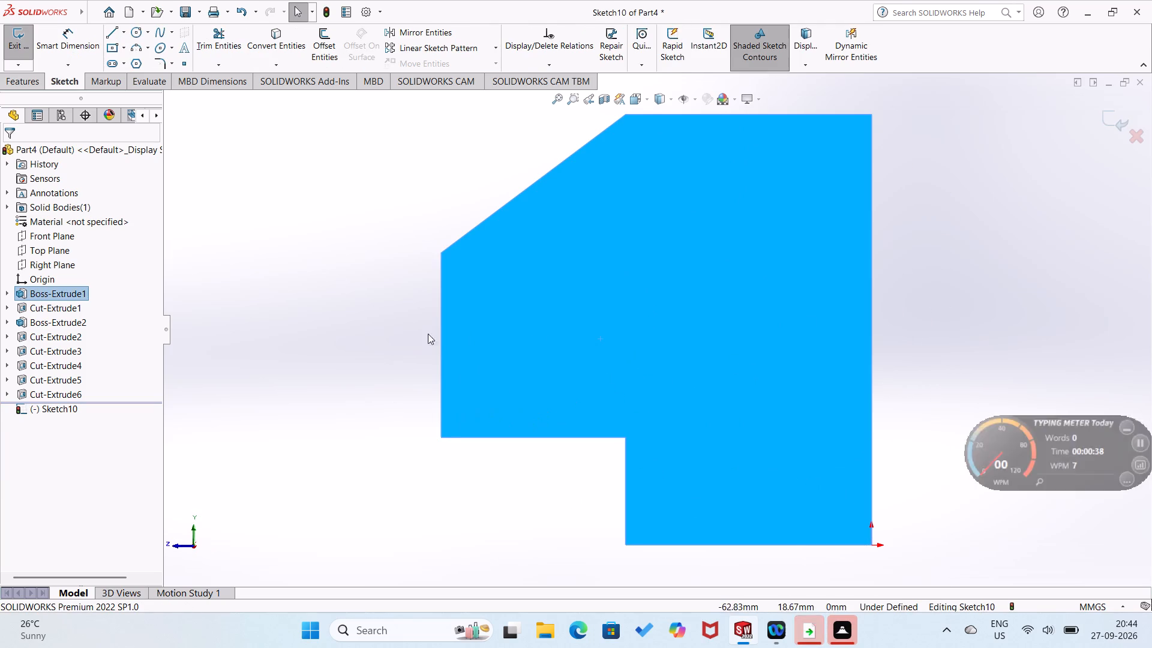
right_drag(428, 334, 442, 313)
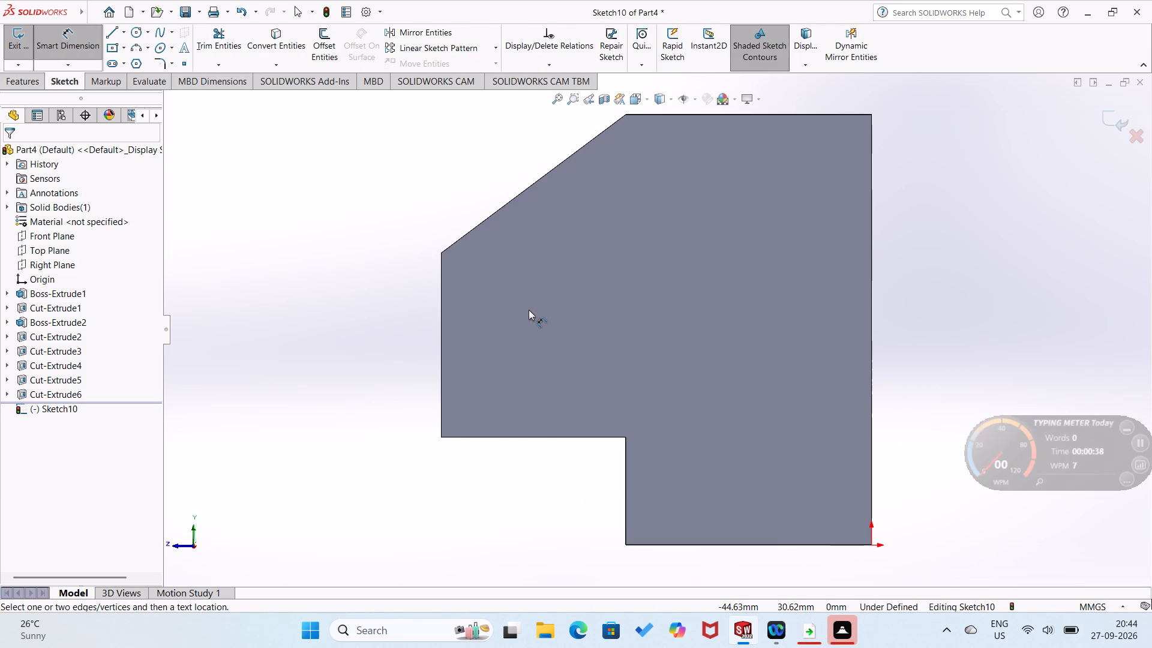
right_drag(529, 310, 641, 317)
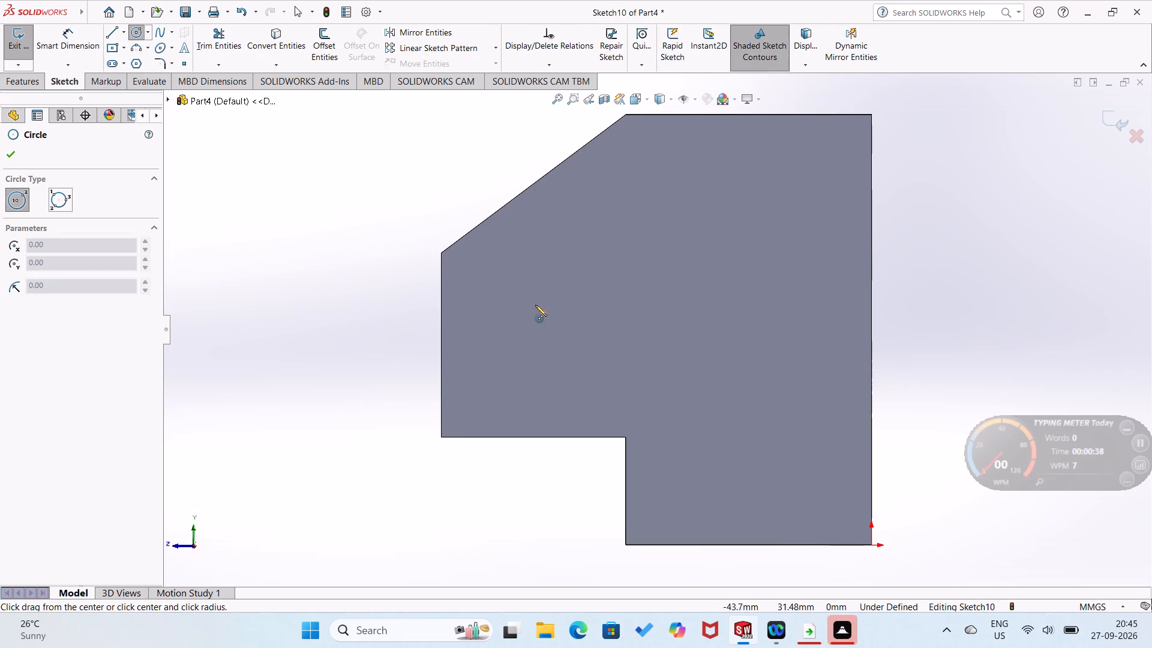
click(533, 313)
click(547, 354)
Dimension the diameter of the circle on the plain end face as 10 mm.
right_drag(589, 383, 647, 287)
click(571, 330)
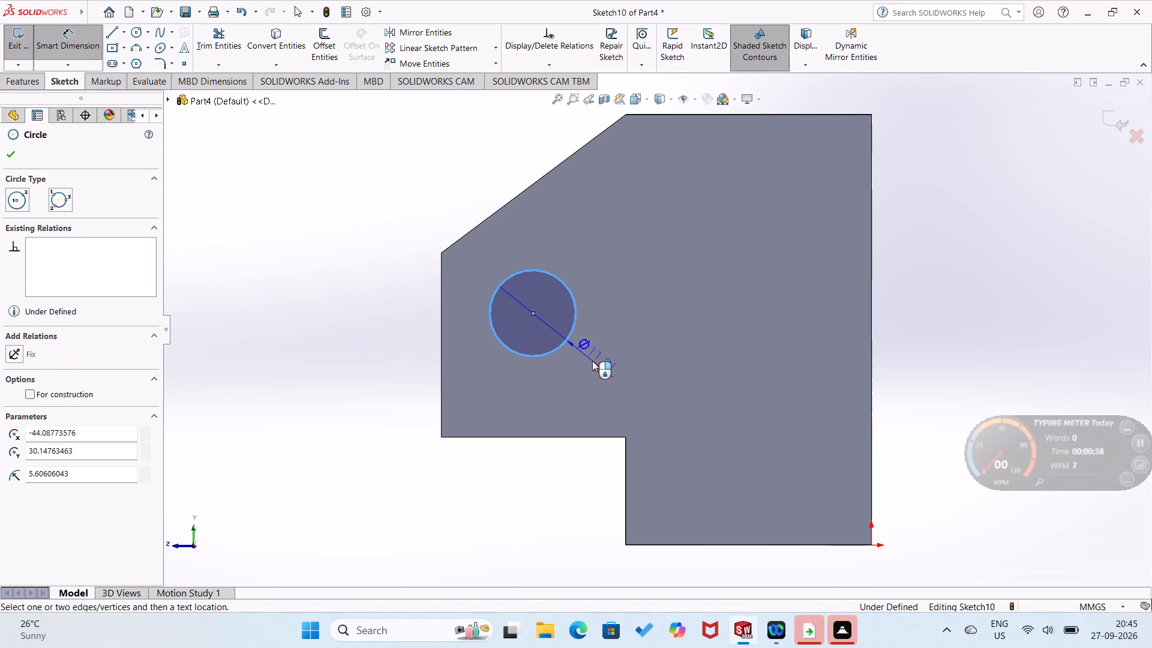
click(592, 361)
text(10)
key(Return)
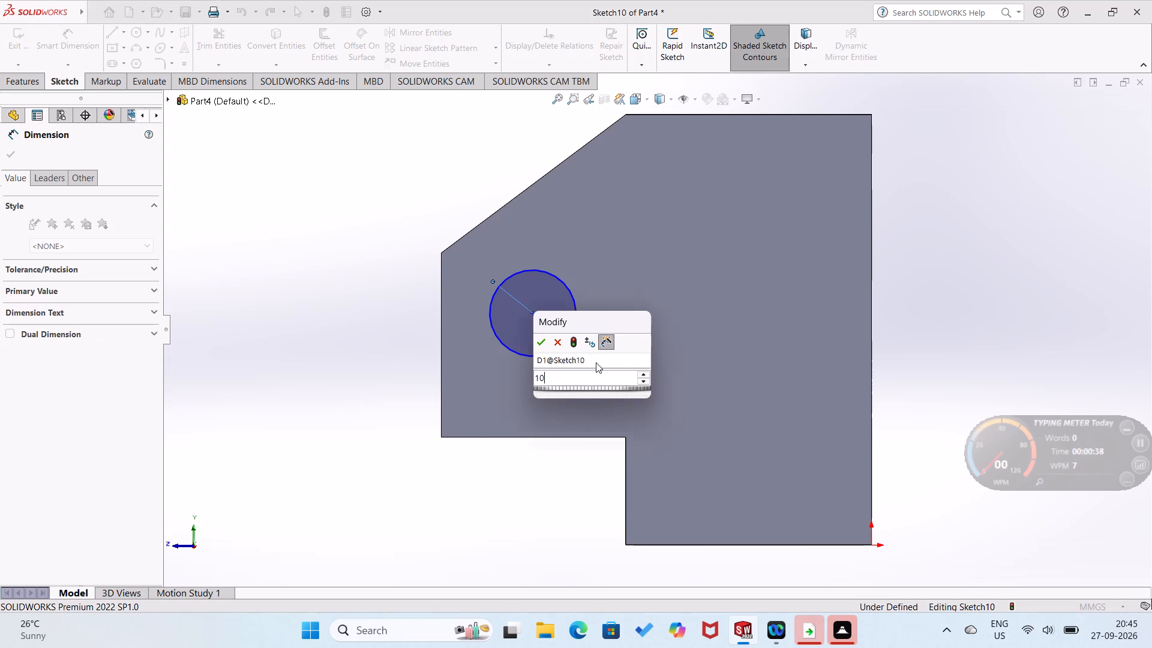
click(388, 304)
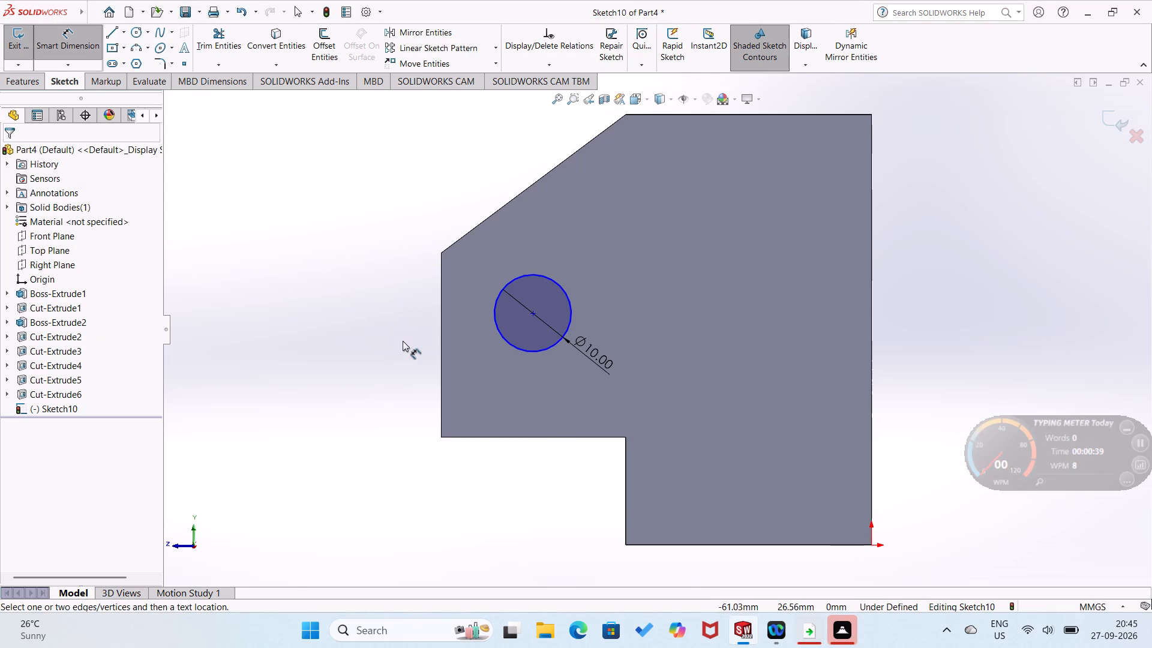
Dimension the 10 mm circle's centre 15 mm above the lower edge of the boss area on the end face.
click(514, 437)
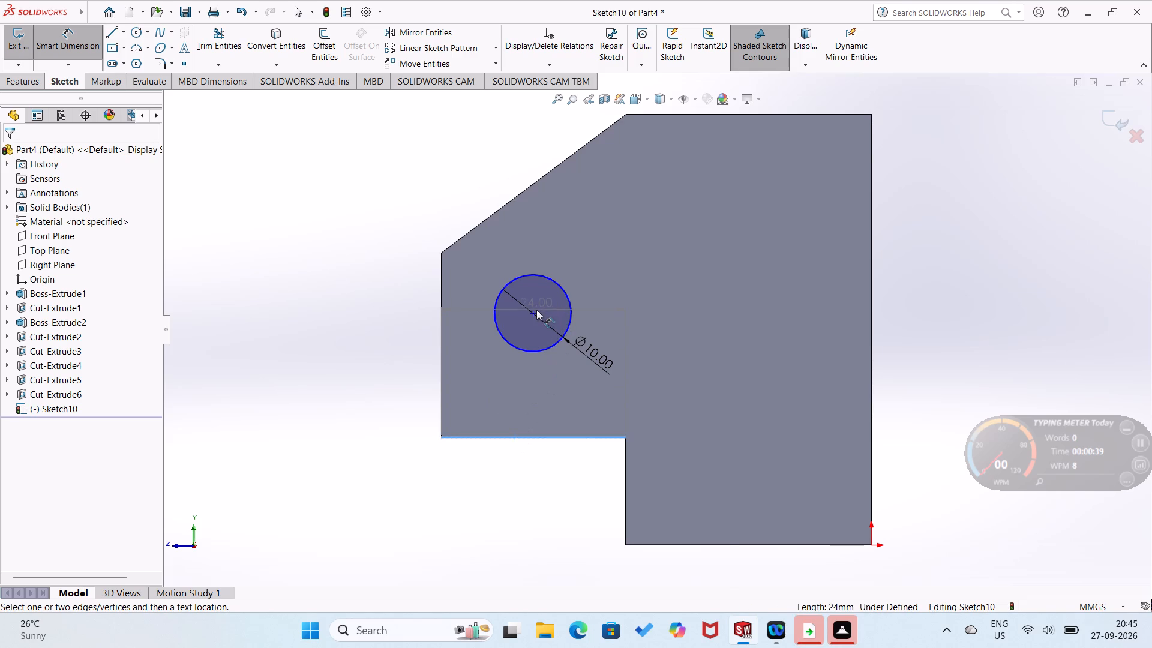
click(532, 315)
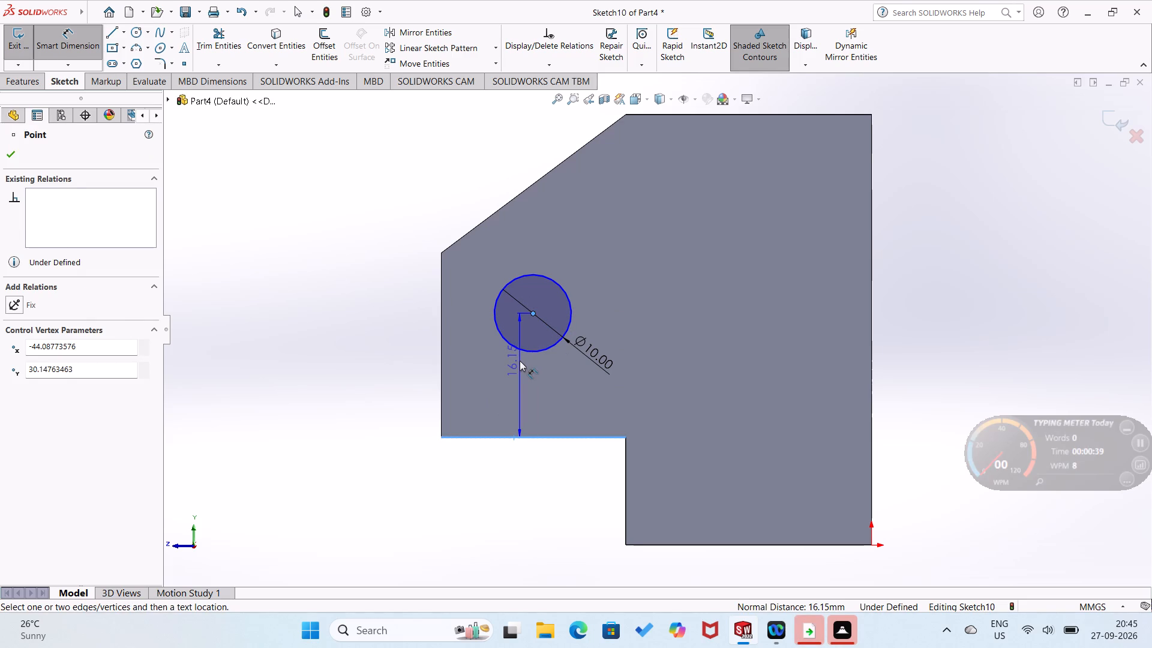
click(520, 361)
text(15)
key(Return)
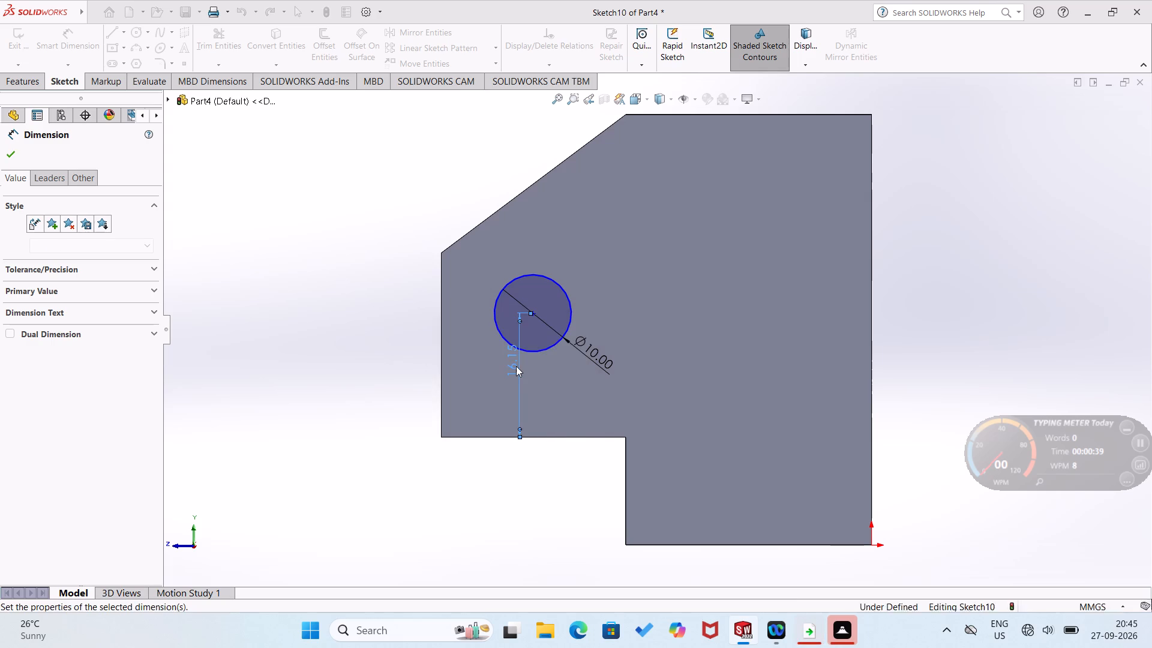
click(419, 322)
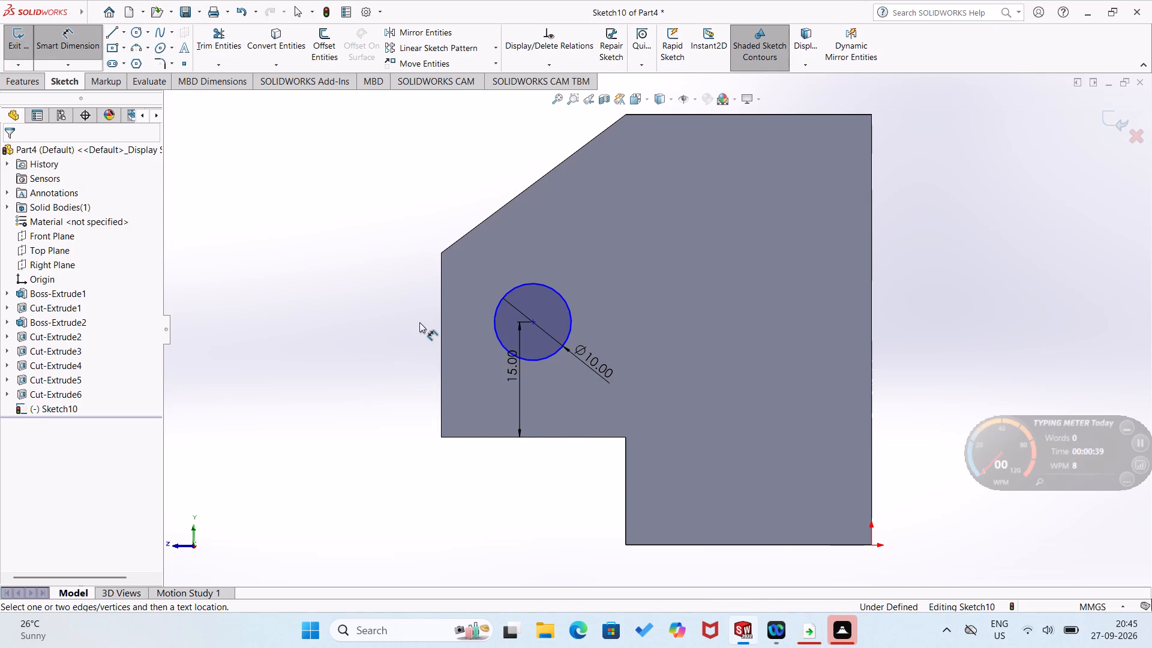
Dimension the circle's centre 14 mm from the vertical outer edge of the boss on the end face.
click(442, 336)
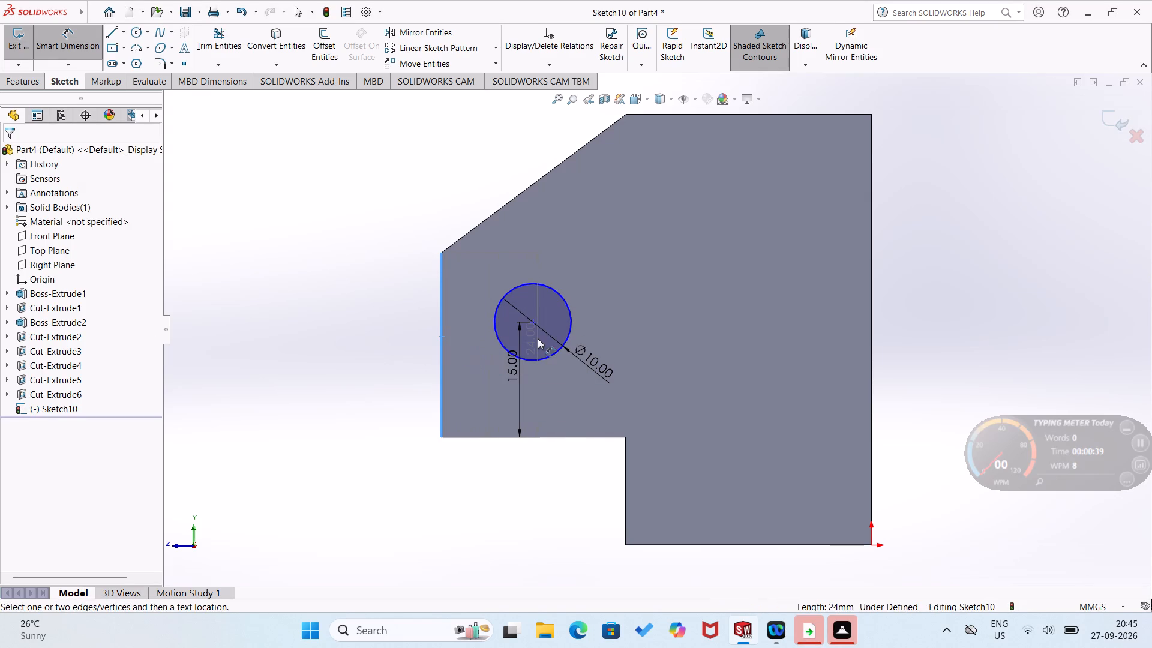
click(535, 320)
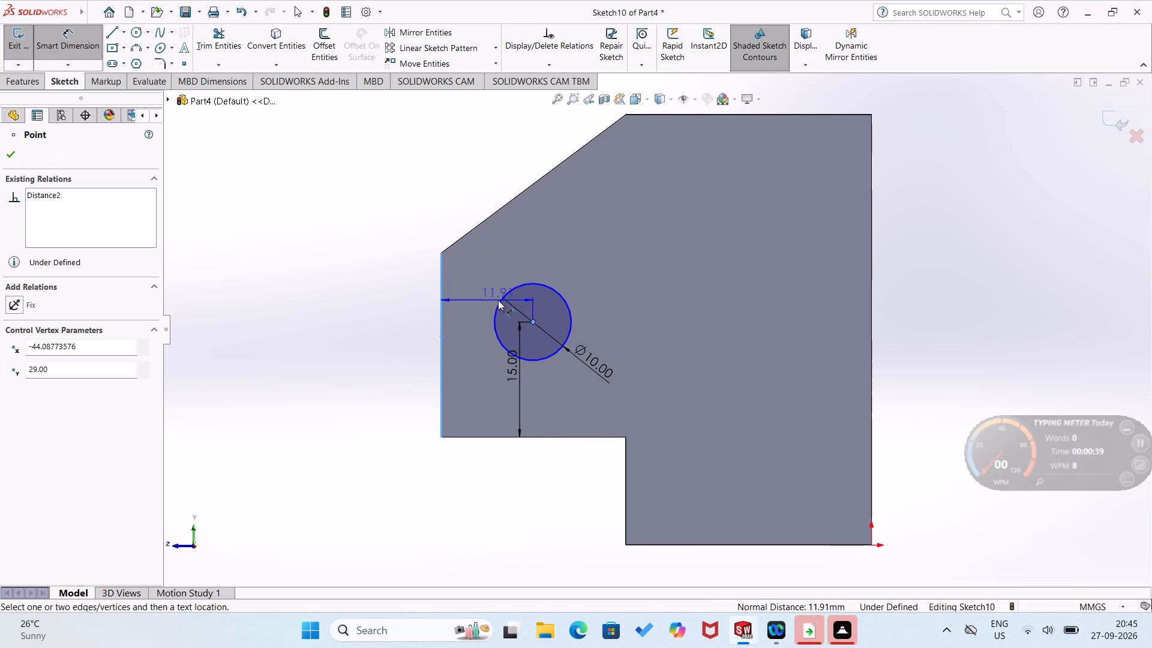
click(494, 299)
text(16)
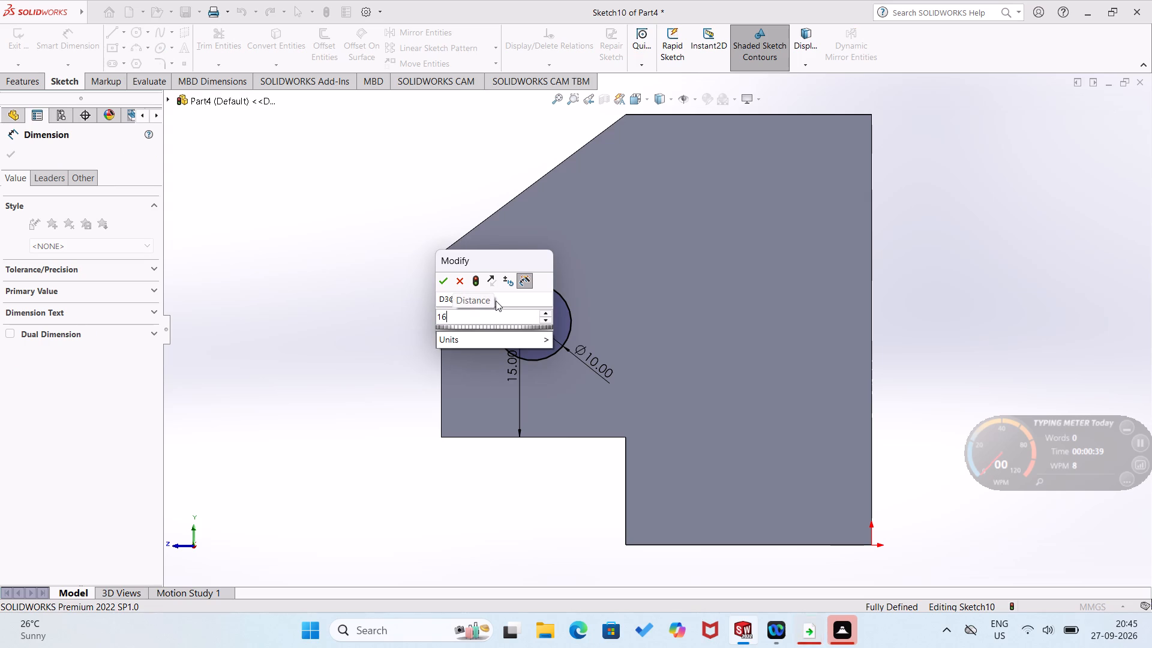
key(BackSpace)
key(4)
key(Return)
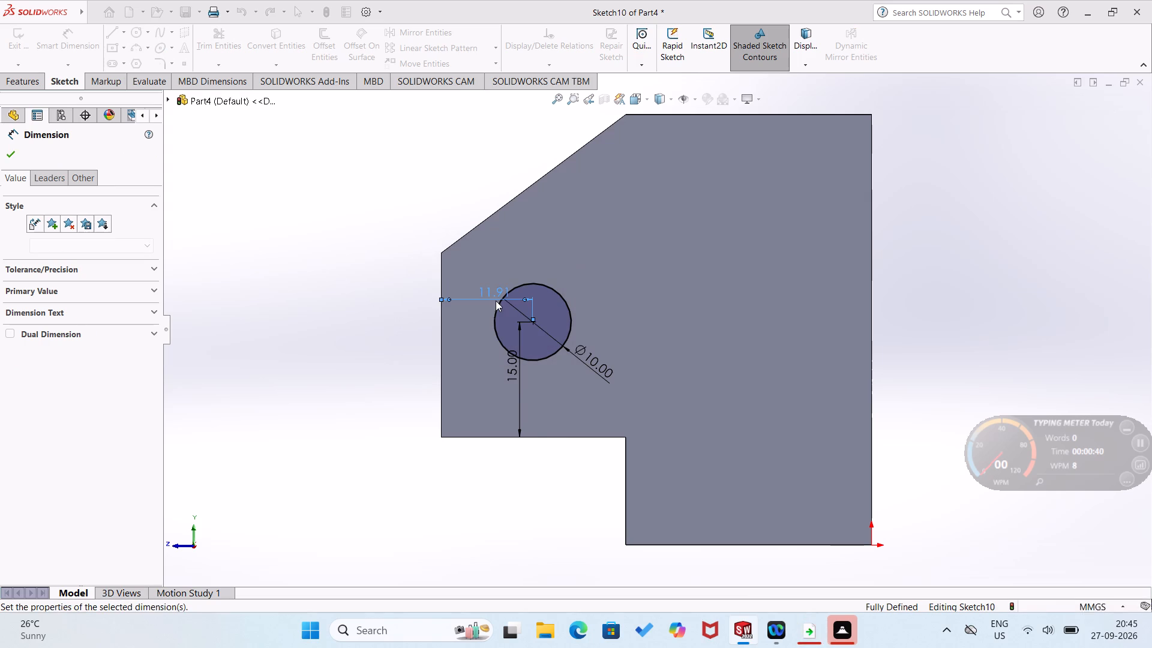
click(377, 263)
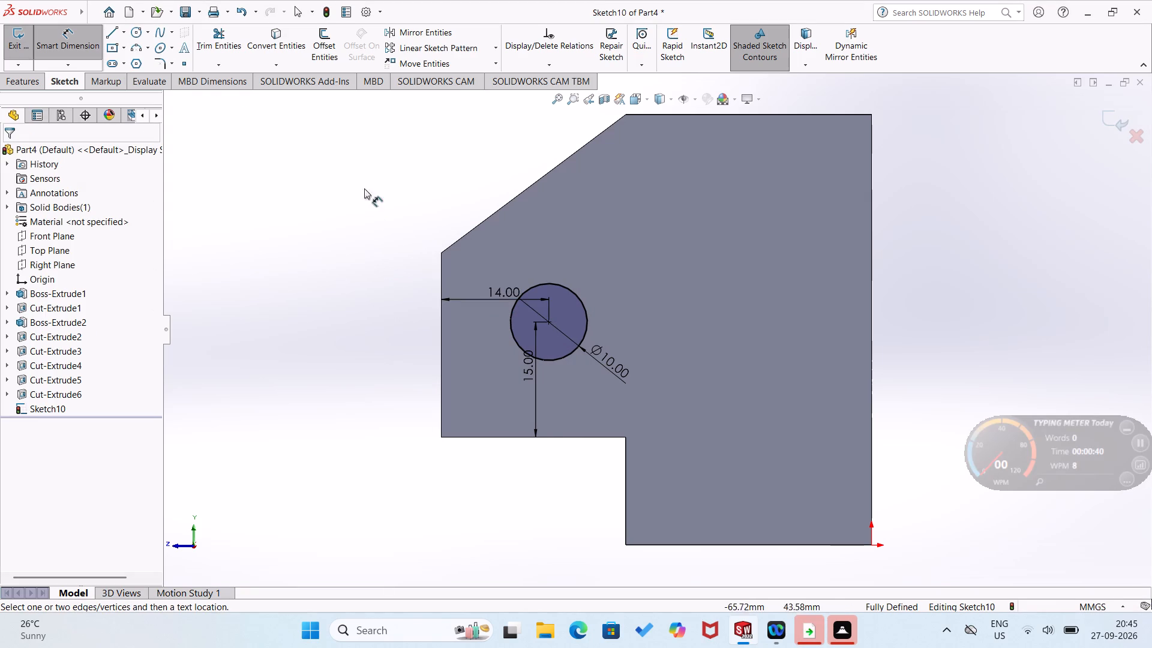
Cut-extrude the 10 mm end-face circle blind to a depth of 44 mm.
click(10, 75)
click(212, 55)
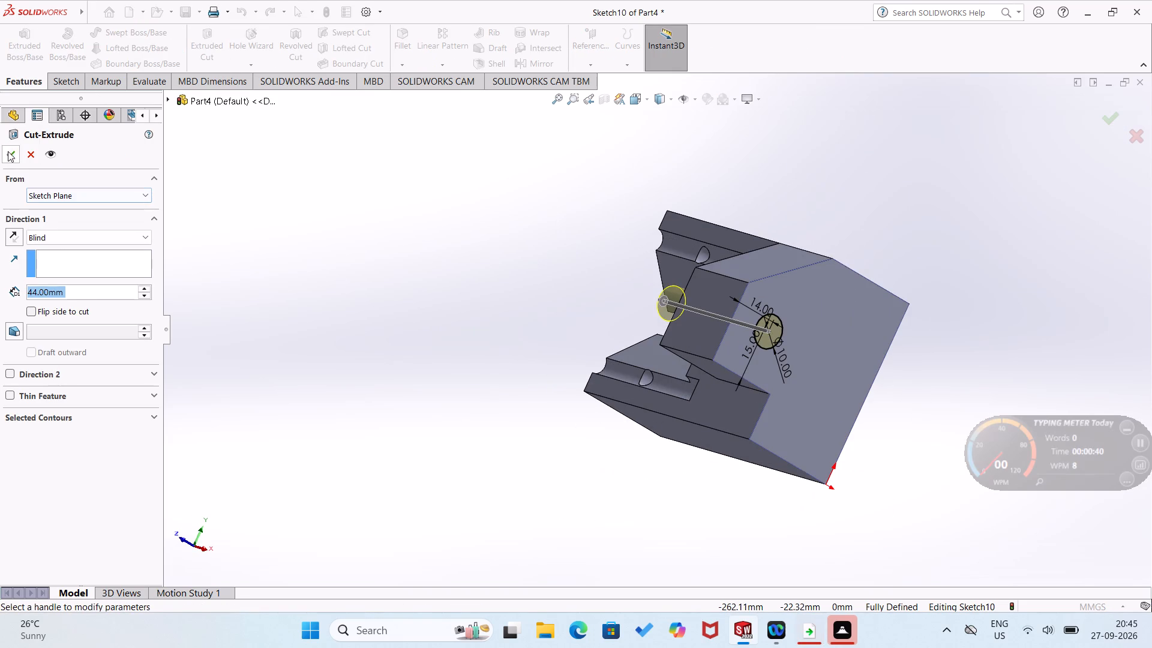
click(7, 149)
click(182, 272)
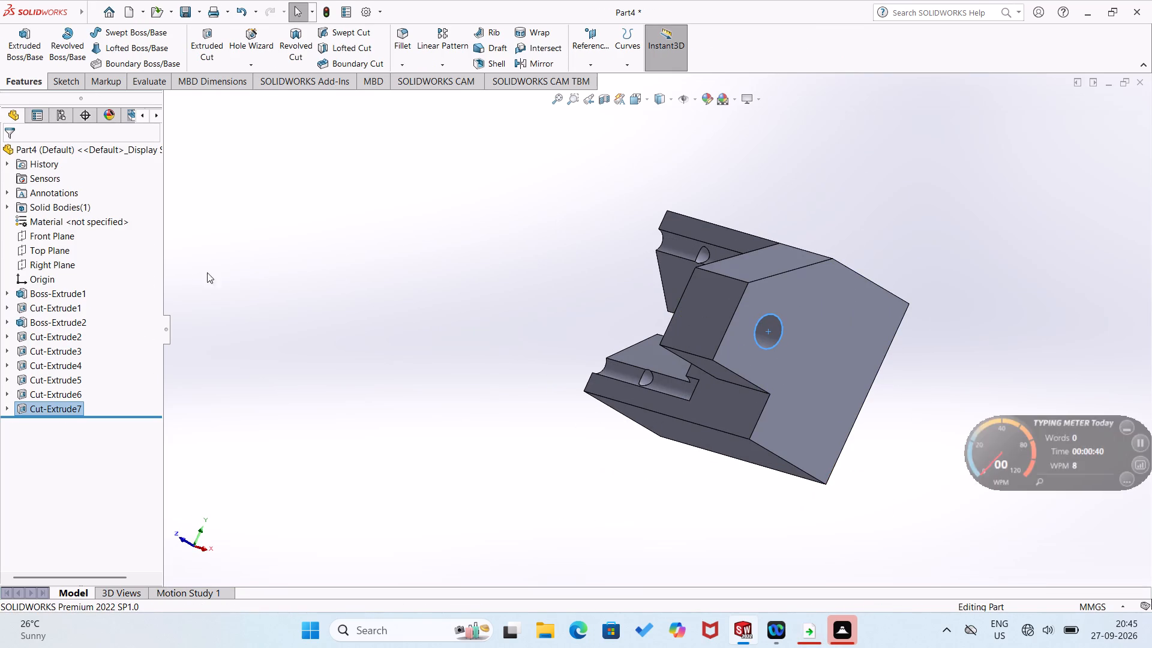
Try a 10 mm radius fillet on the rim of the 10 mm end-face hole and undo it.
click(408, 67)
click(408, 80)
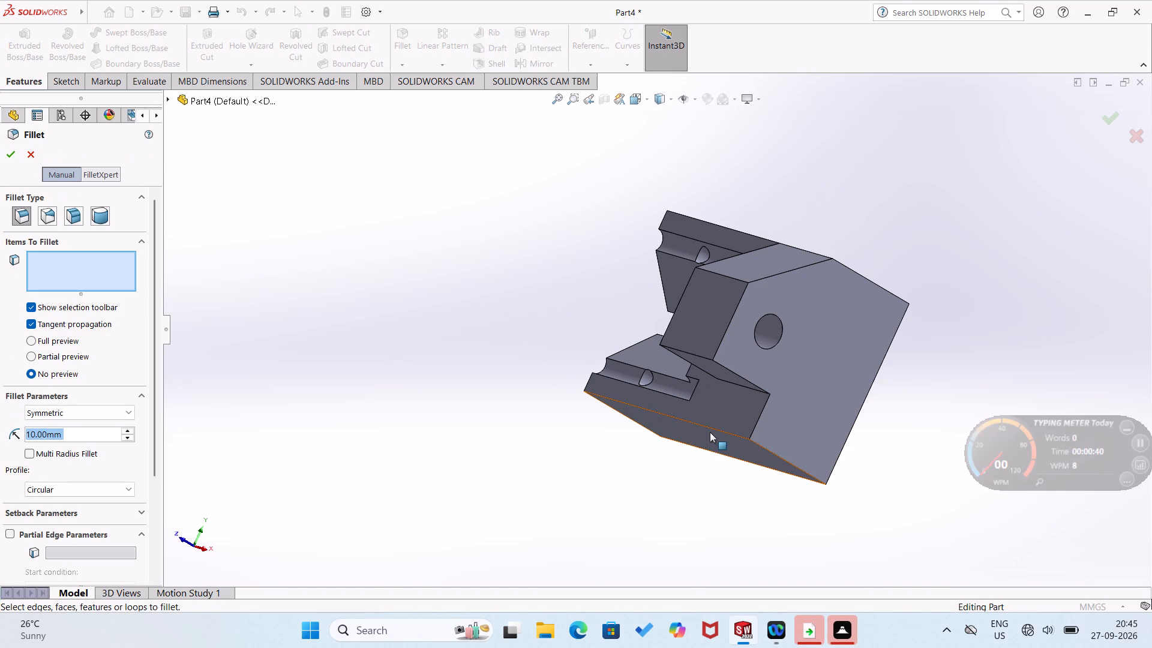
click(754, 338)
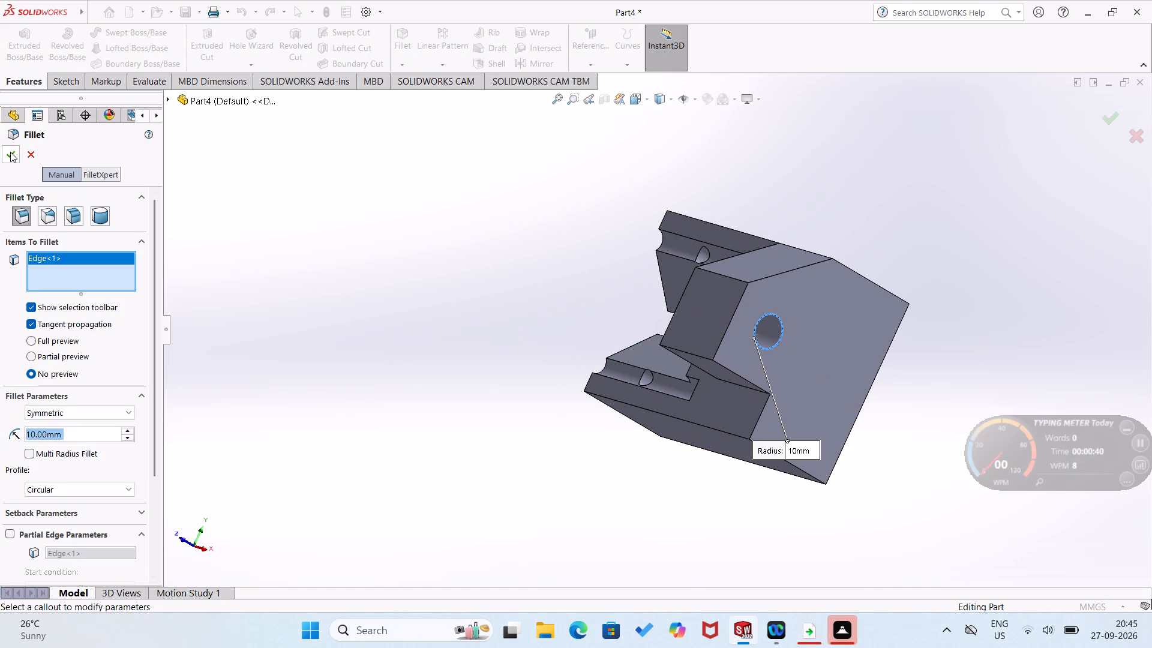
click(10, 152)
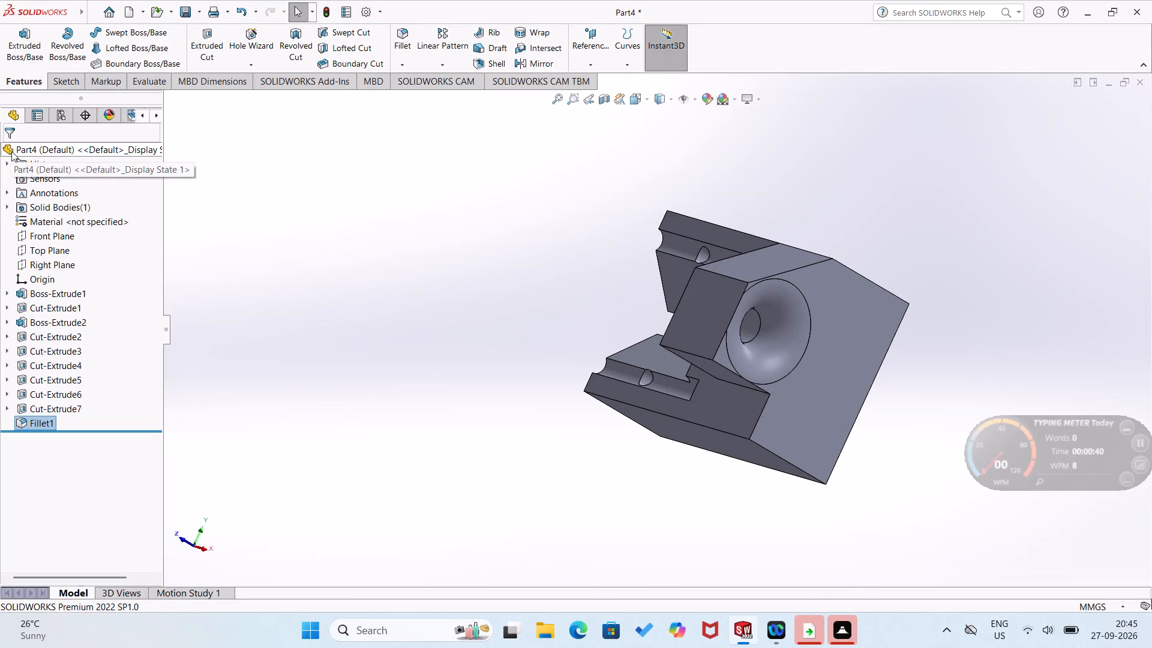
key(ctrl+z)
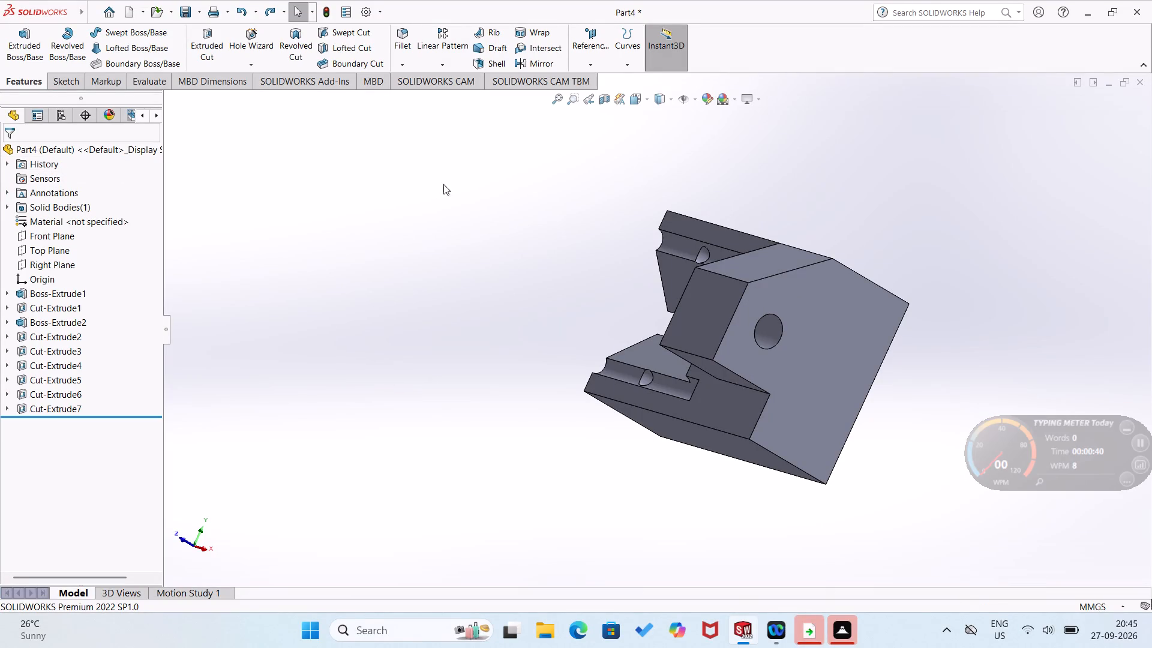
Fillet the rim of the 10 mm hole on the plain end face with a 2 mm radius.
click(405, 69)
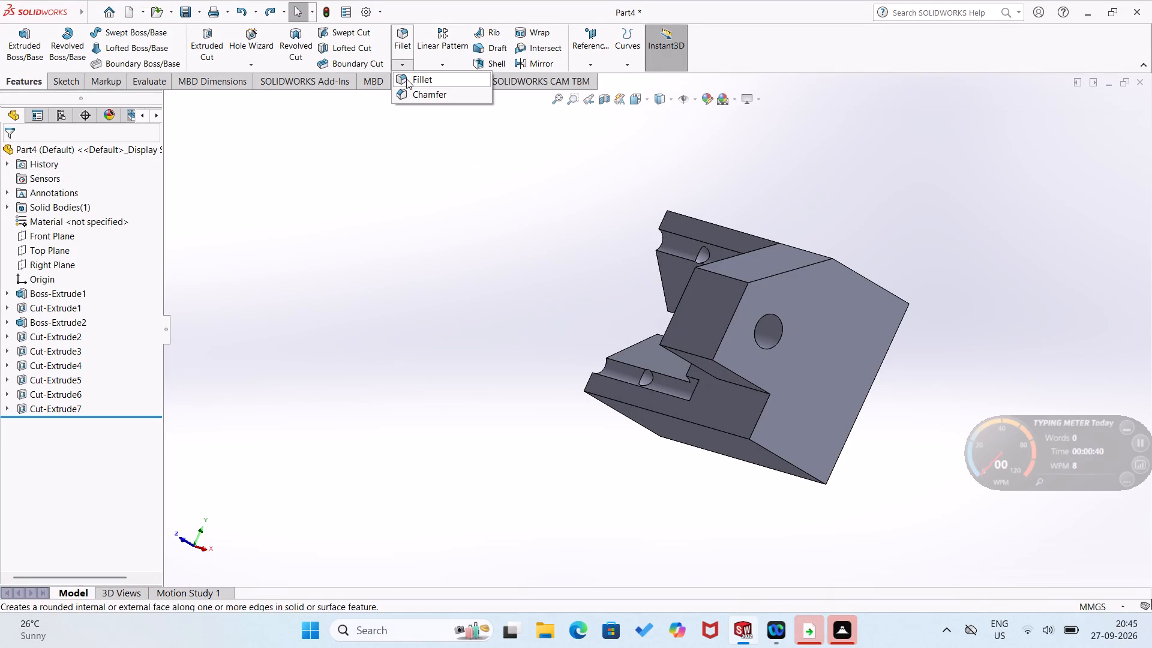
click(407, 82)
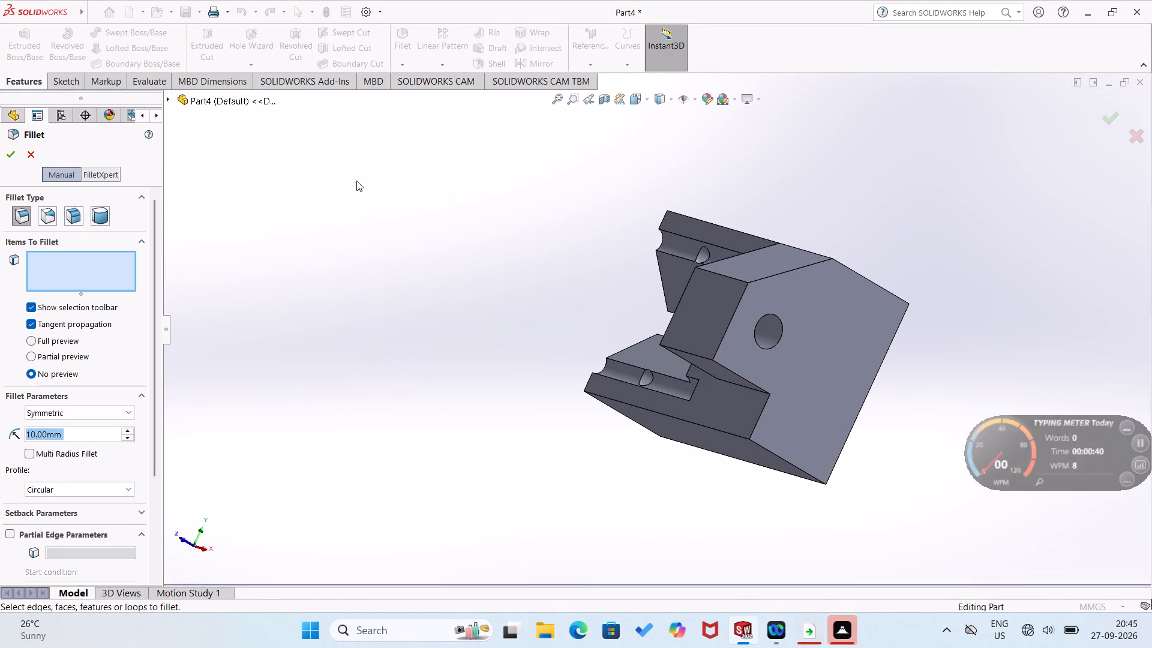
key(2)
key(Return)
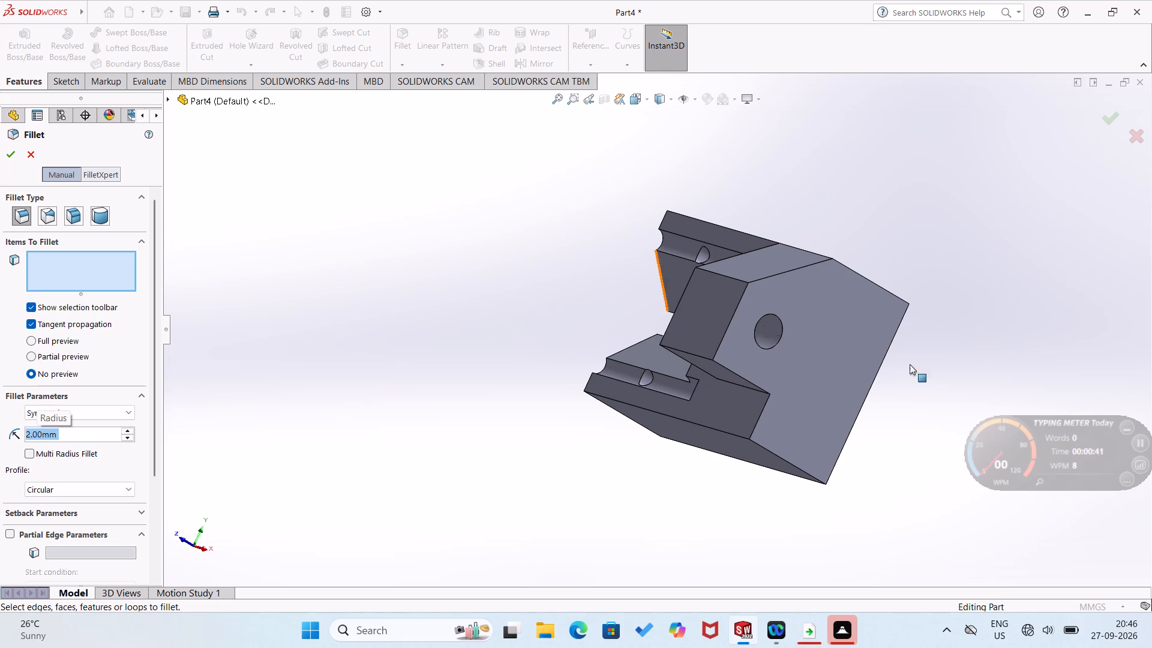
click(779, 340)
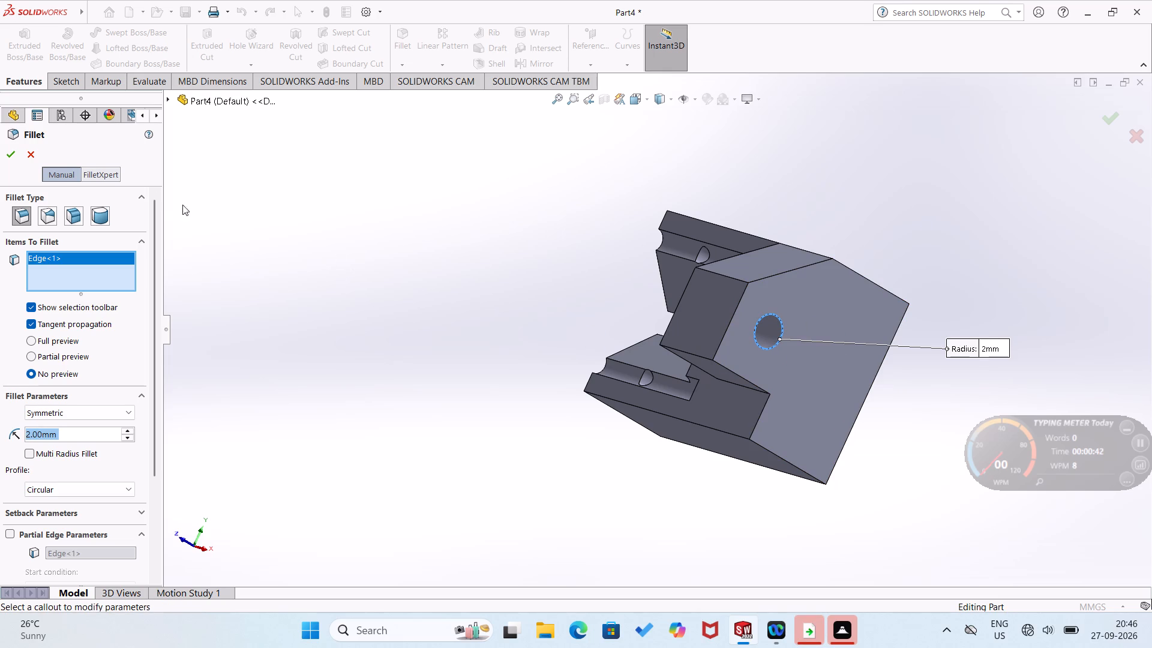
click(5, 146)
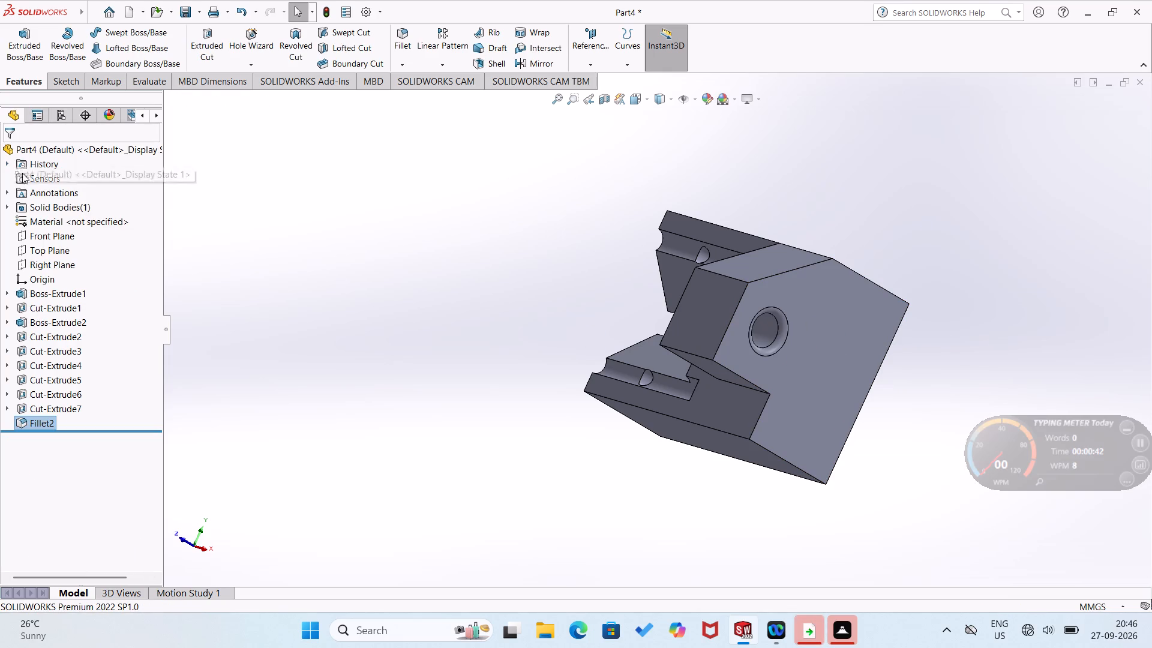
Apply a variable size fillet to the edge between the boss's sloped face and the plain end face, with 2 mm radius at both vertices.
middle_drag(196, 288, 271, 339)
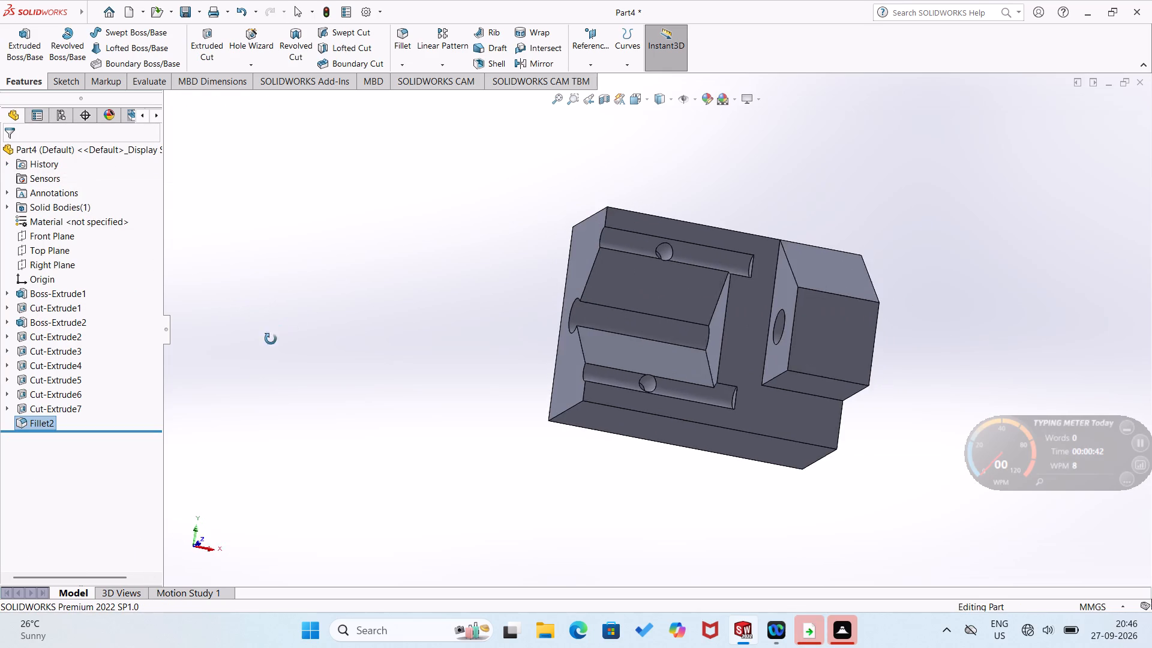
middle_drag(271, 339, 221, 335)
click(407, 58)
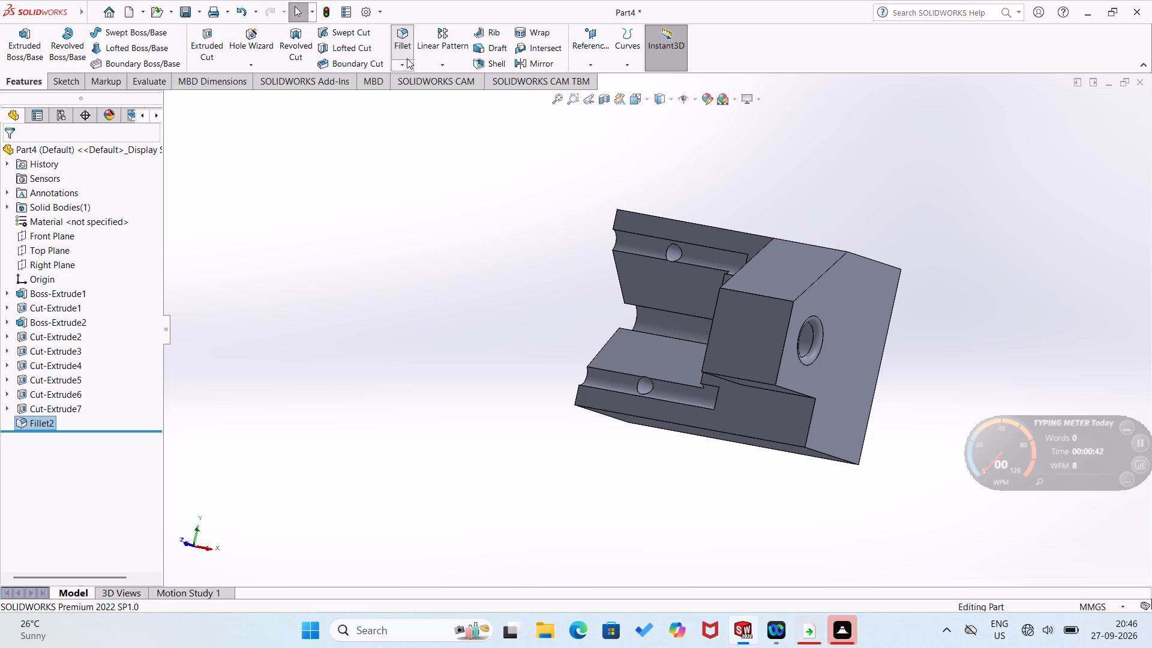
click(408, 68)
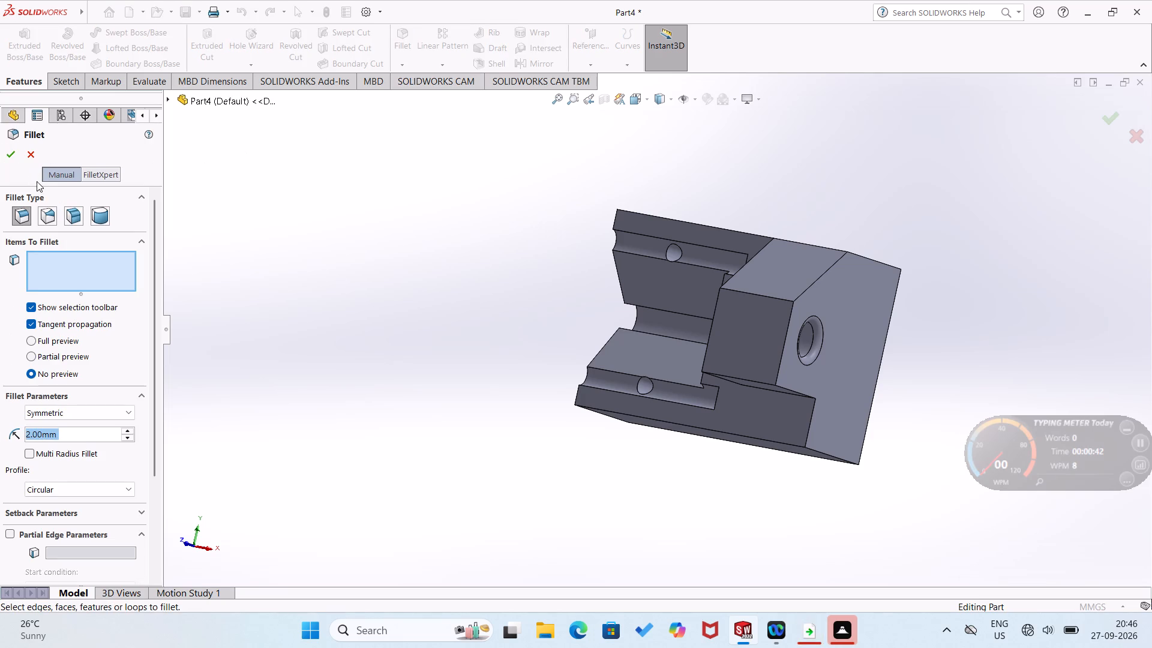
click(49, 215)
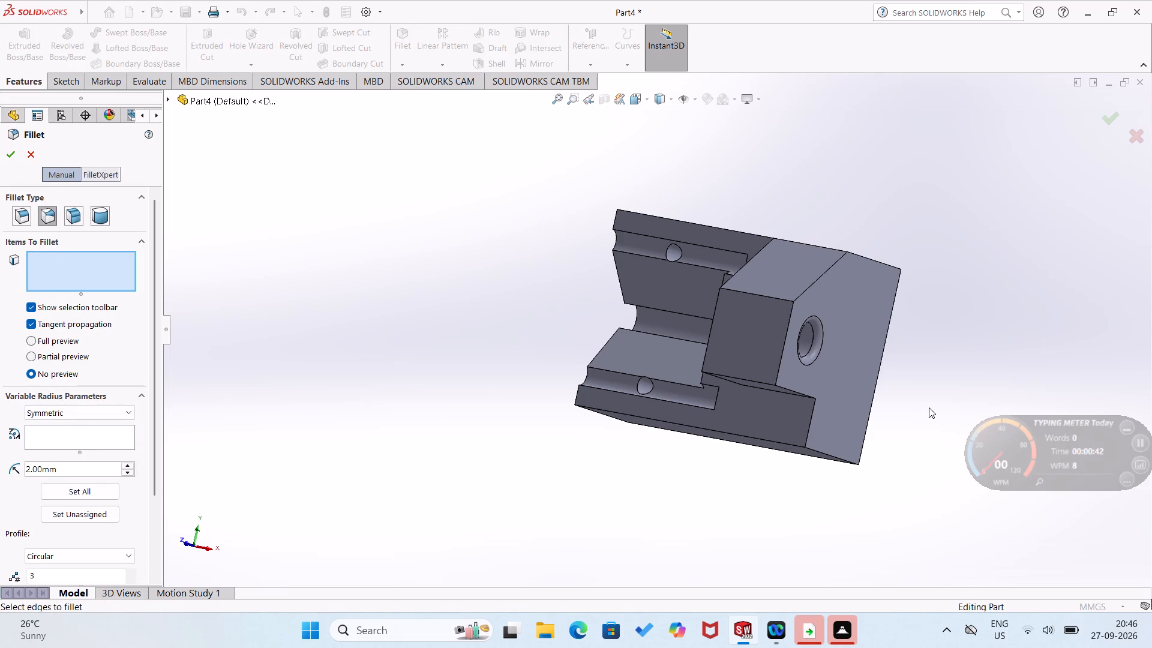
click(810, 287)
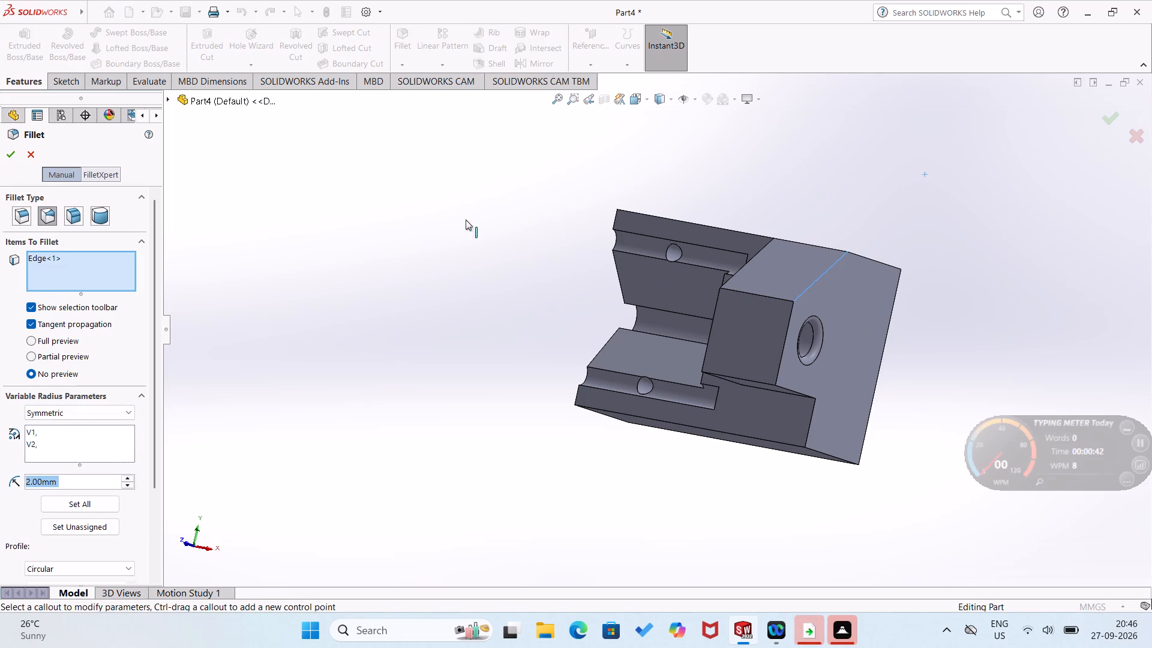
click(9, 152)
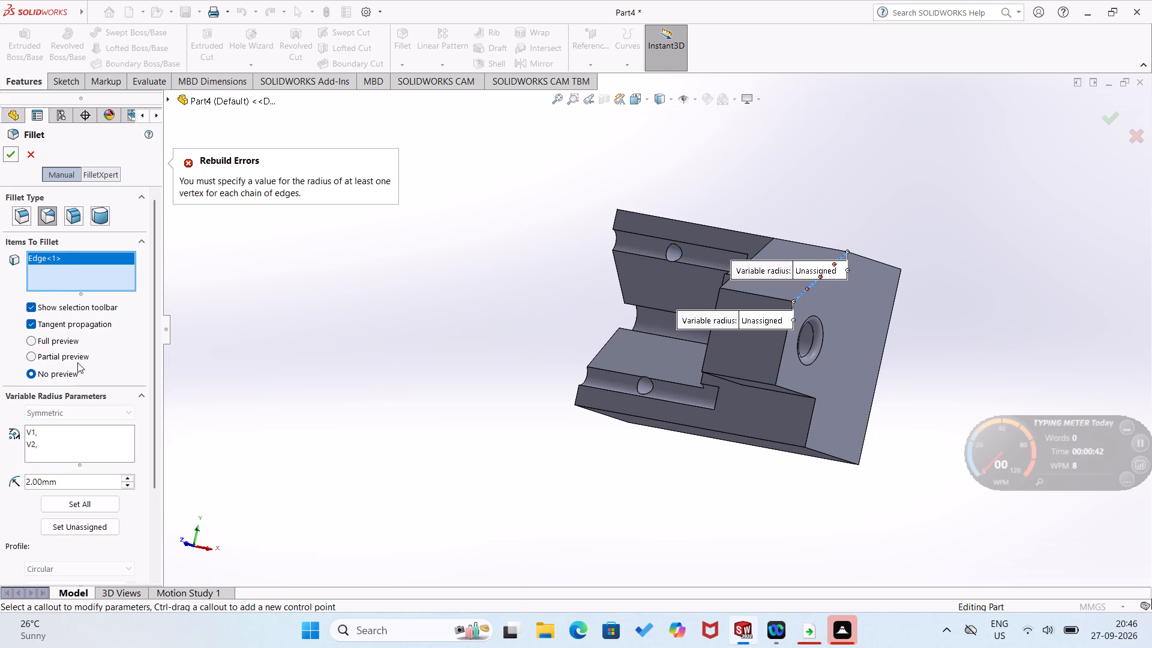
scroll(78, 364, down, 3)
click(76, 506)
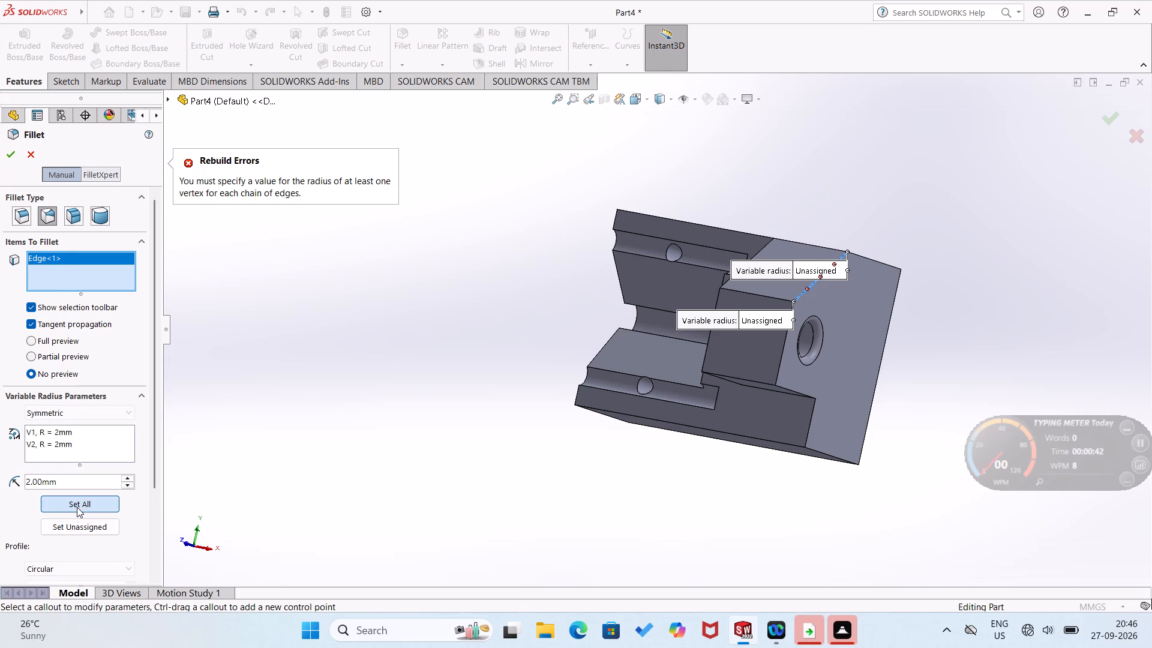
click(14, 158)
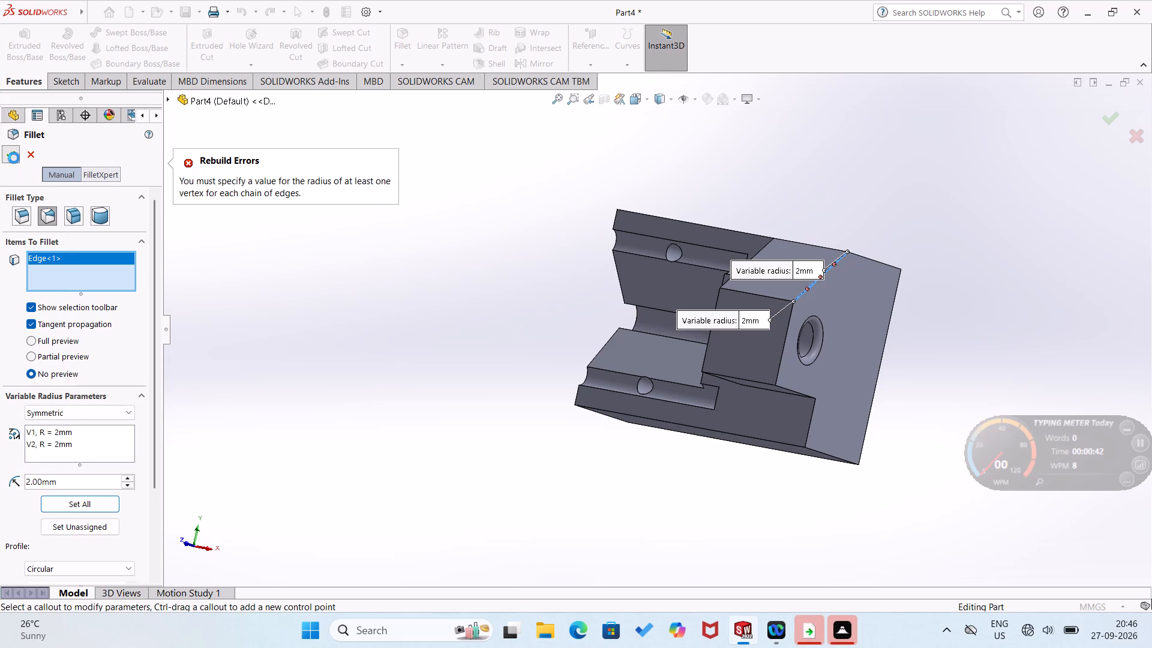
click(449, 368)
Apply a variable size fillet to the edge between the block's long side face beside the sloped boss face and the plain end face, 2 mm at both vertices.
middle_drag(449, 368, 350, 392)
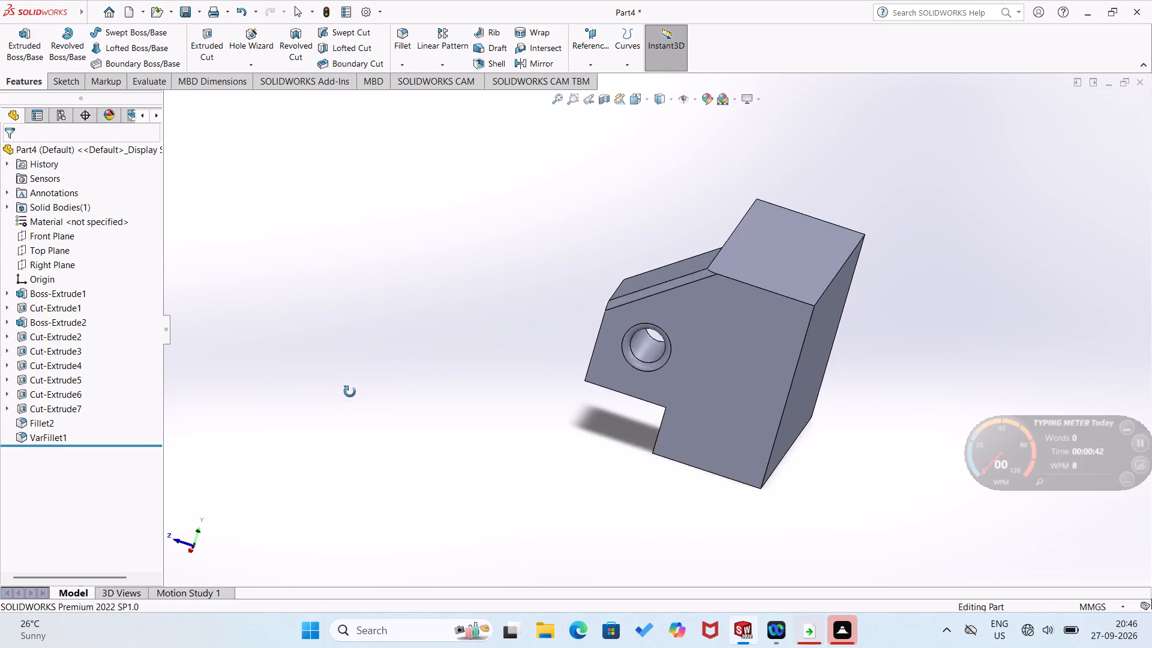
middle_drag(350, 392, 385, 475)
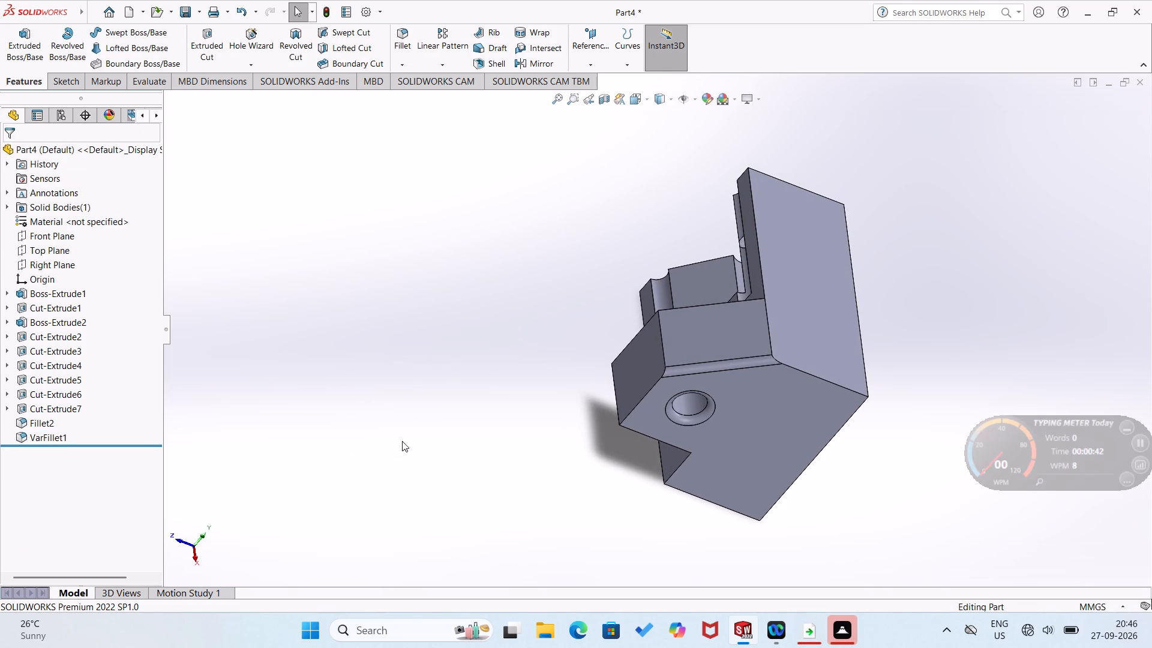
click(410, 64)
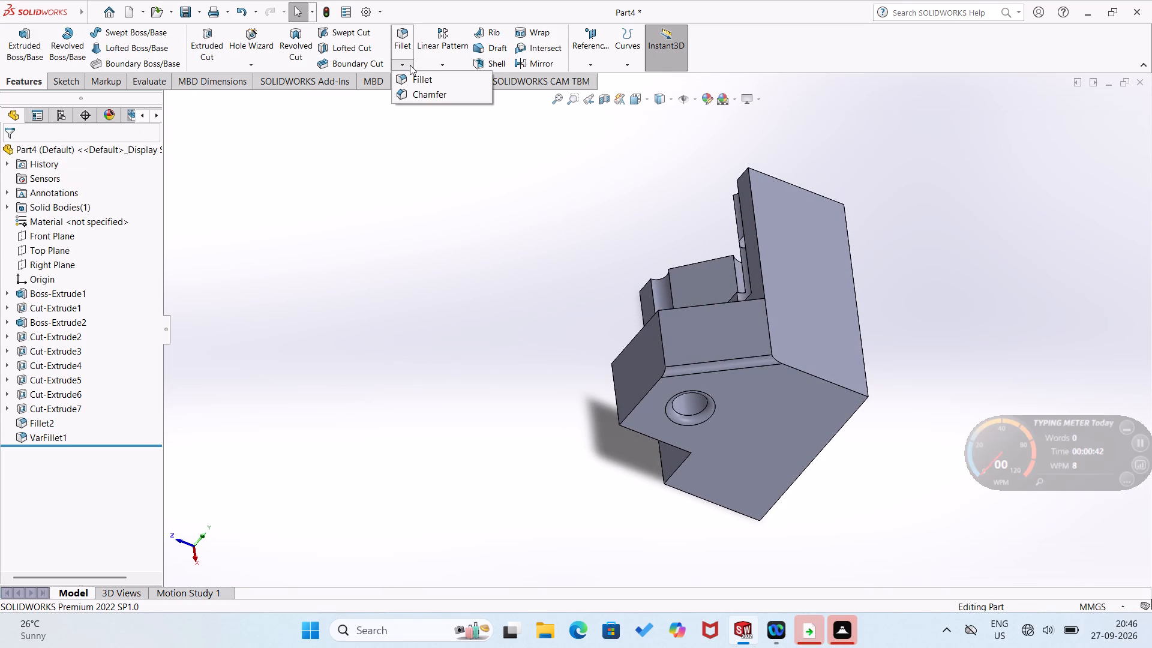
click(410, 78)
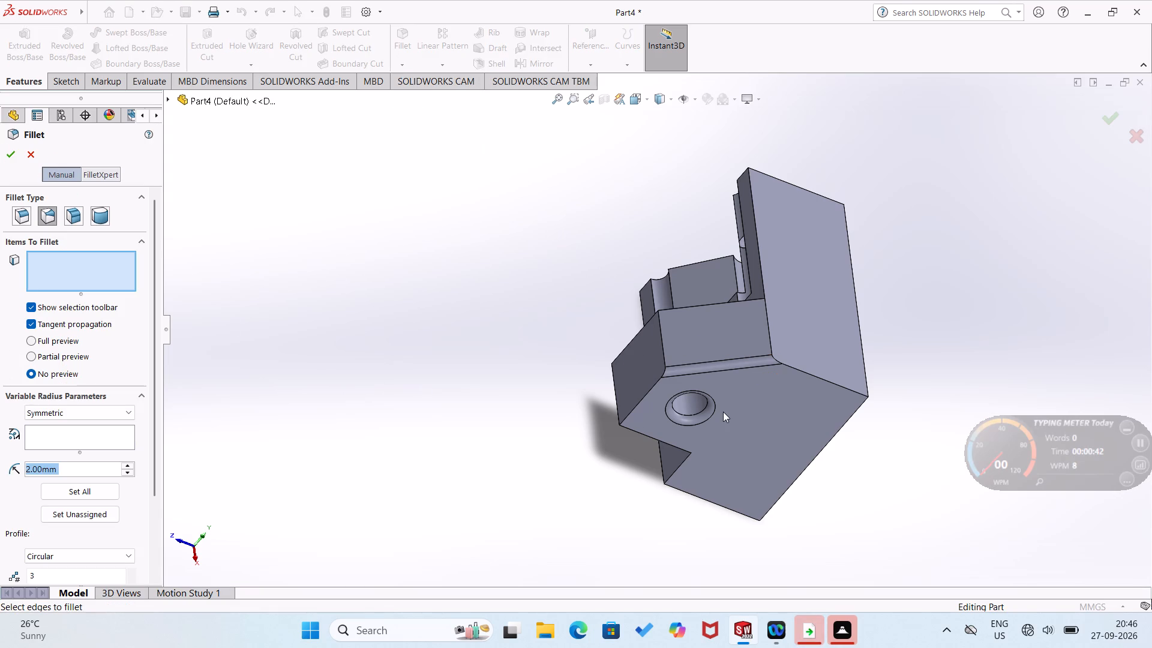
click(41, 217)
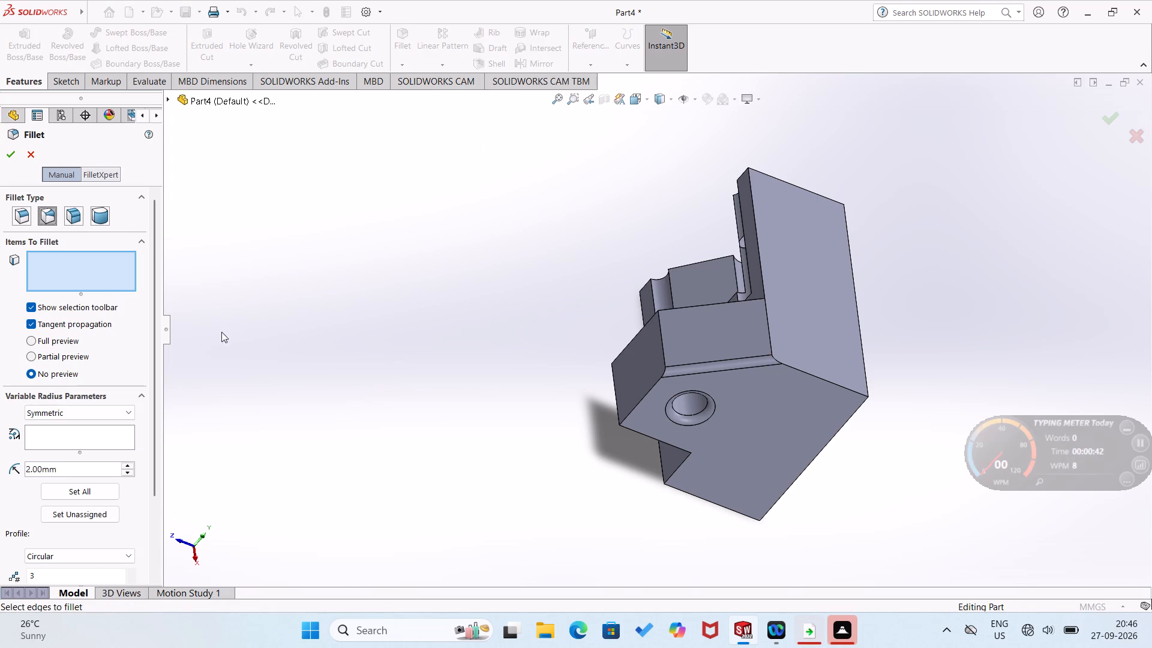
click(826, 379)
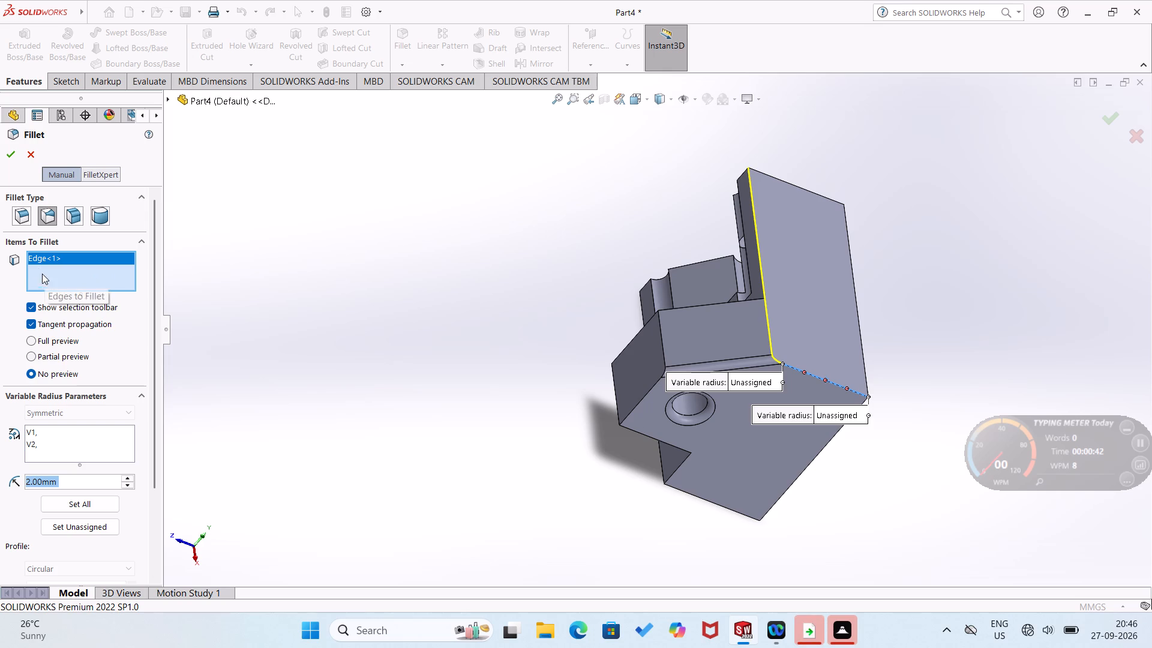
click(15, 157)
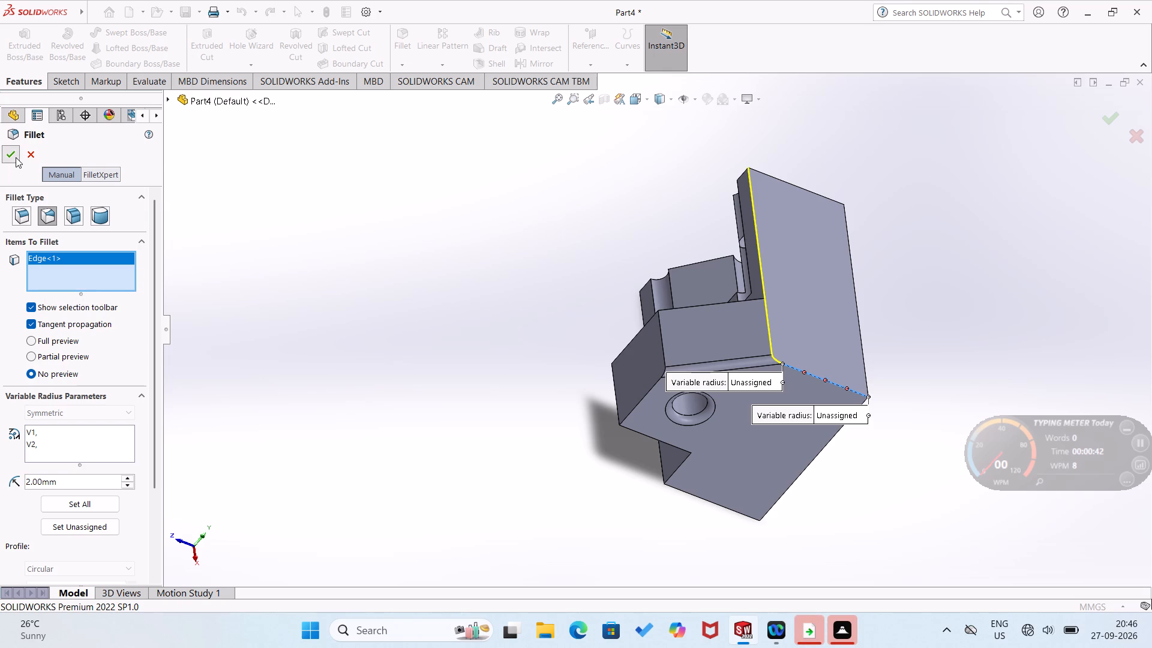
click(67, 500)
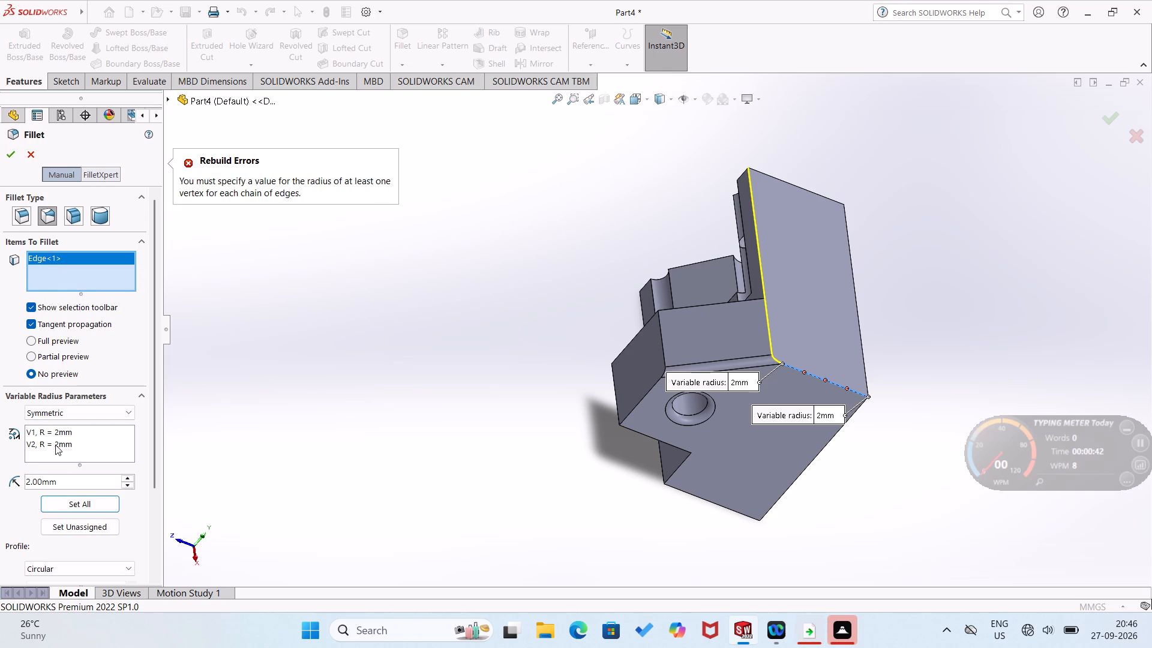
click(10, 157)
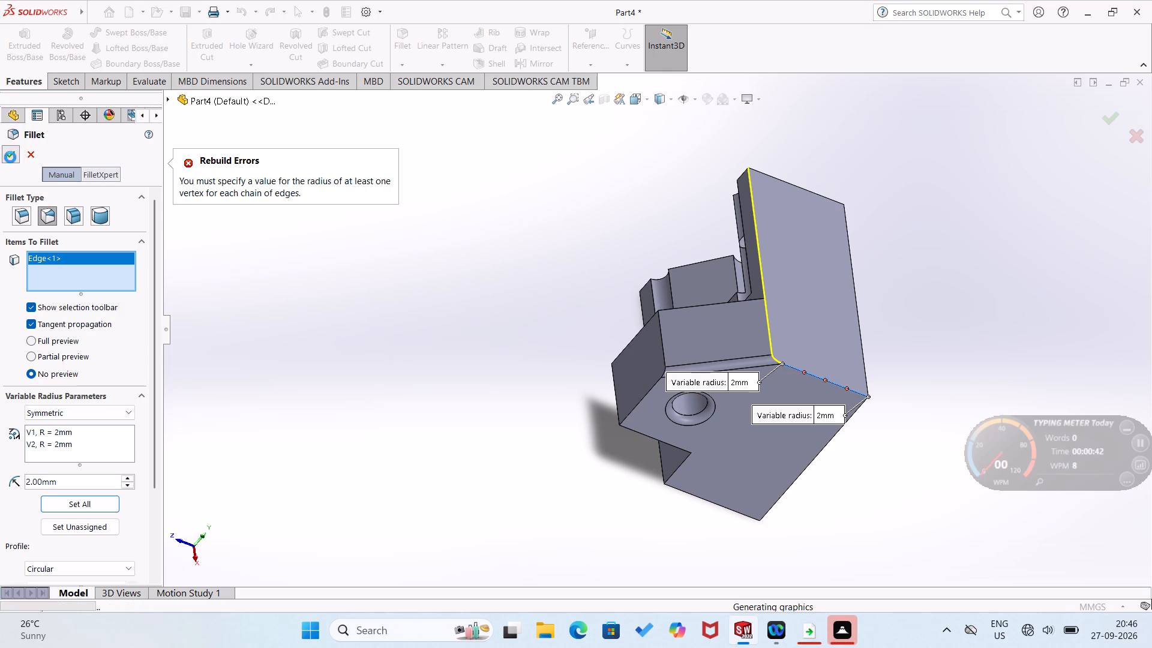
click(242, 380)
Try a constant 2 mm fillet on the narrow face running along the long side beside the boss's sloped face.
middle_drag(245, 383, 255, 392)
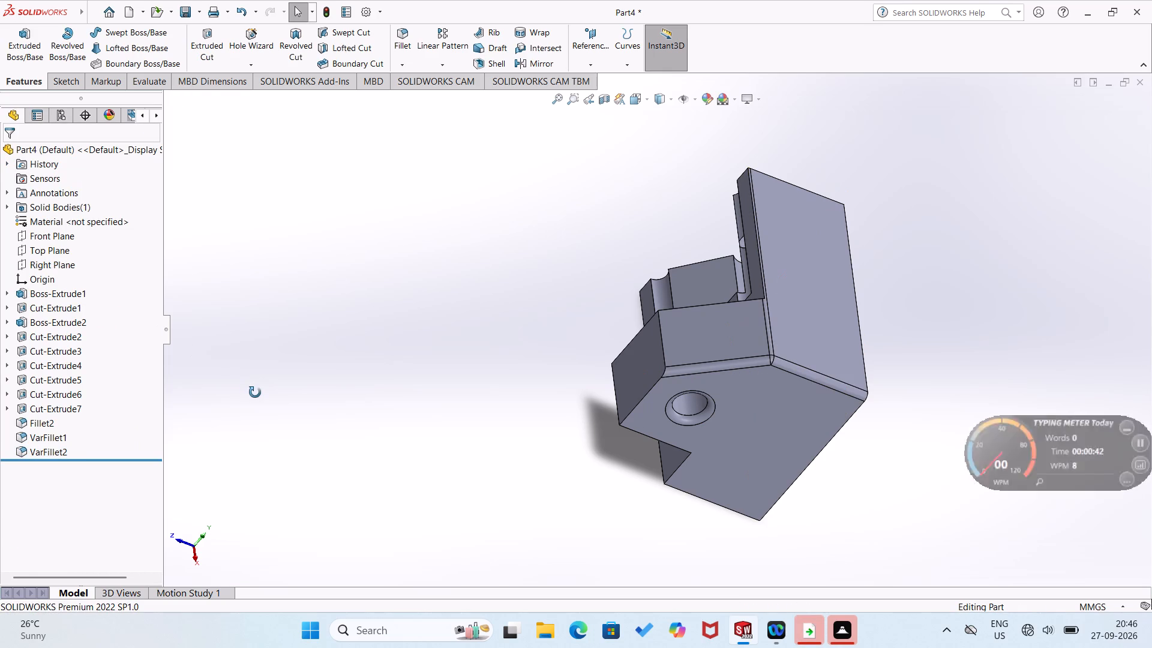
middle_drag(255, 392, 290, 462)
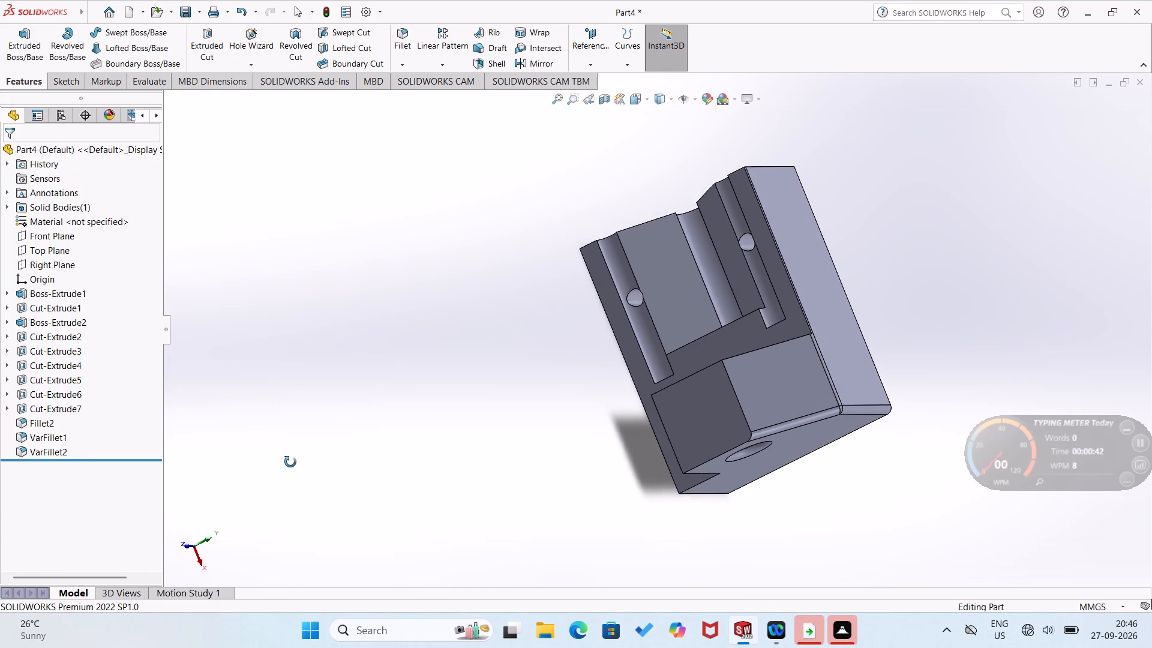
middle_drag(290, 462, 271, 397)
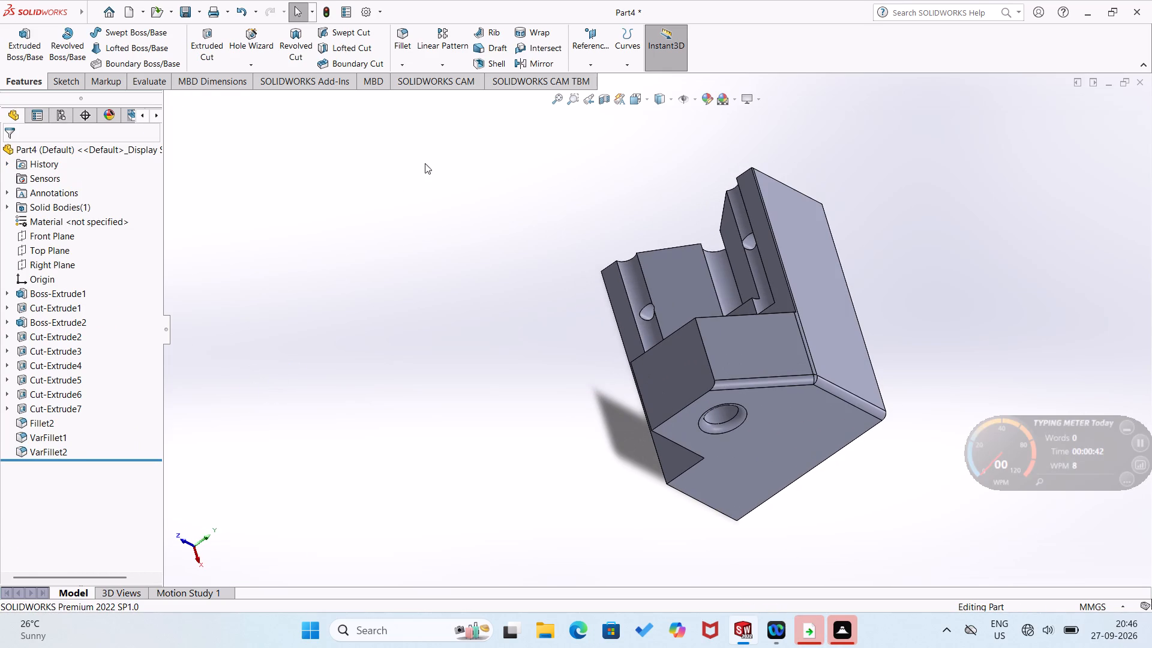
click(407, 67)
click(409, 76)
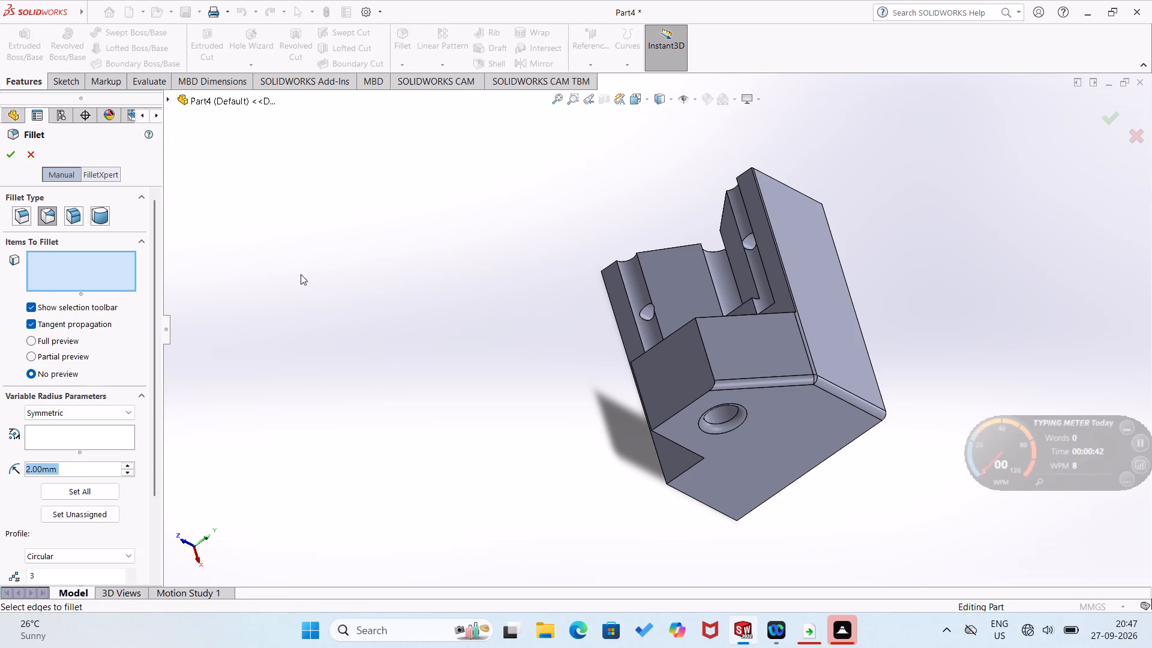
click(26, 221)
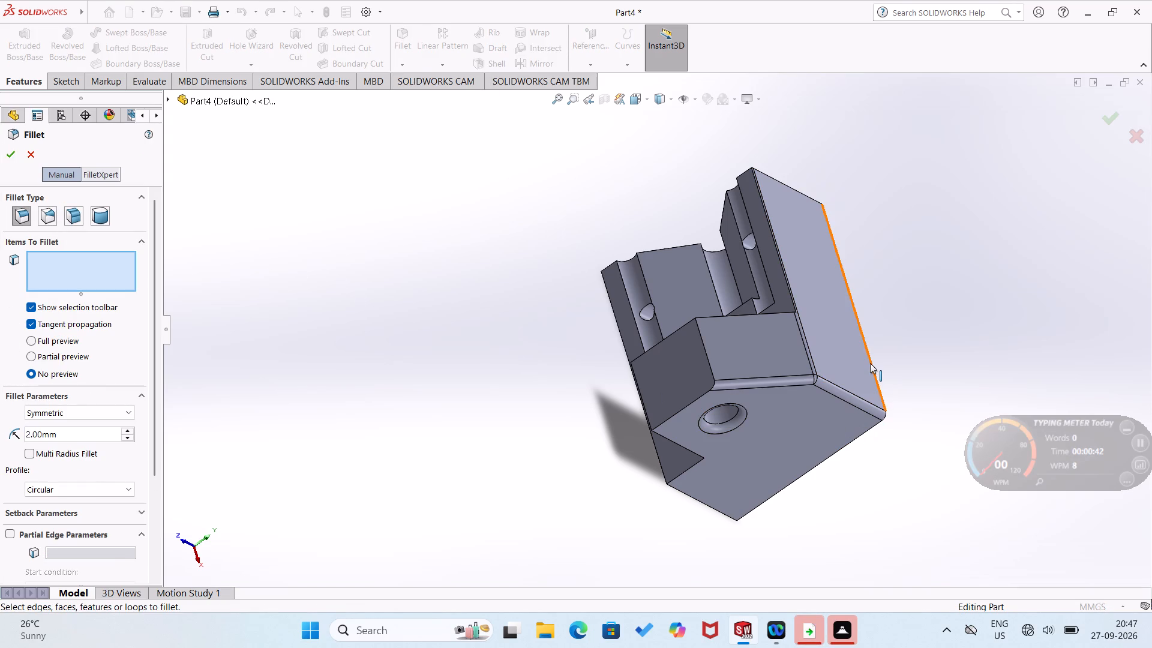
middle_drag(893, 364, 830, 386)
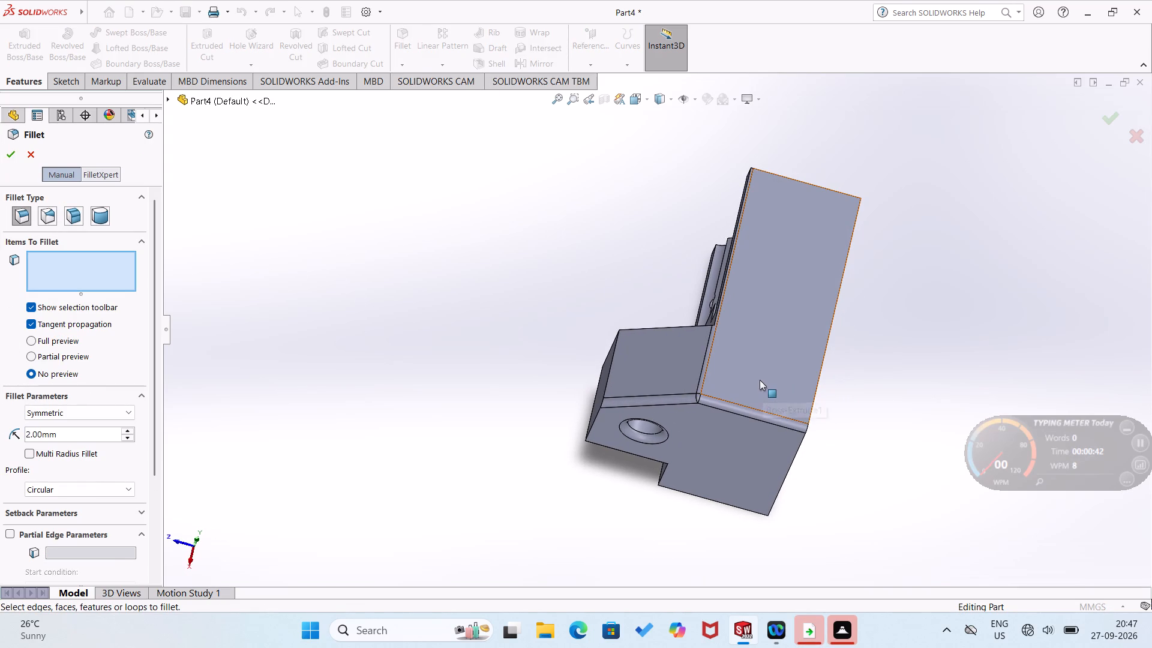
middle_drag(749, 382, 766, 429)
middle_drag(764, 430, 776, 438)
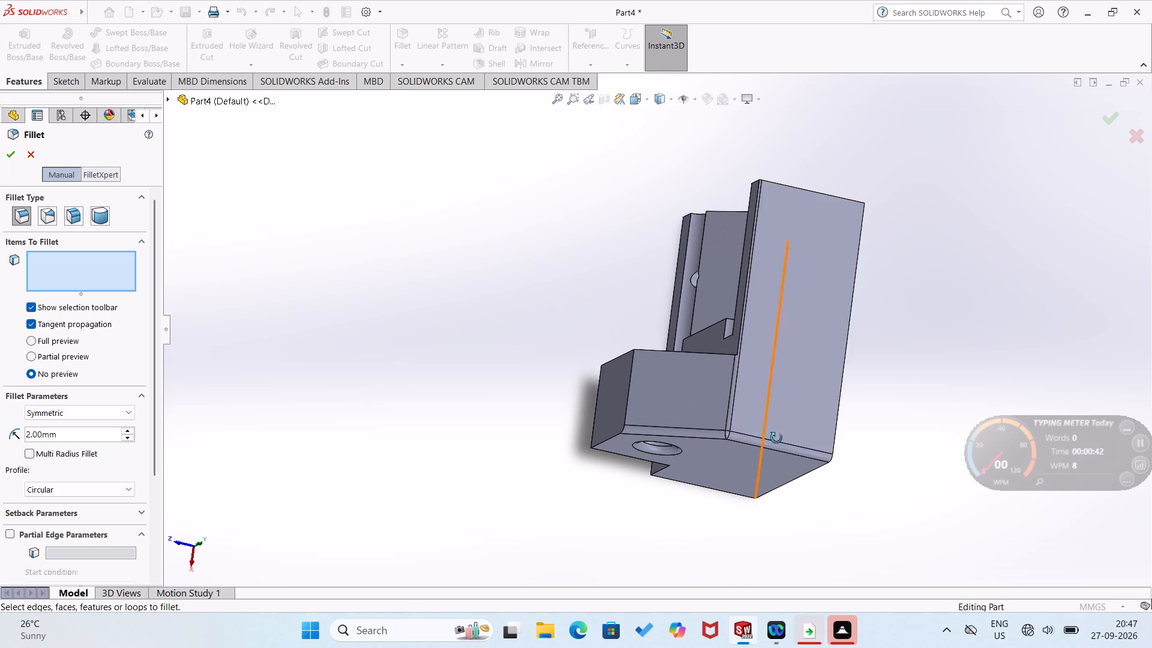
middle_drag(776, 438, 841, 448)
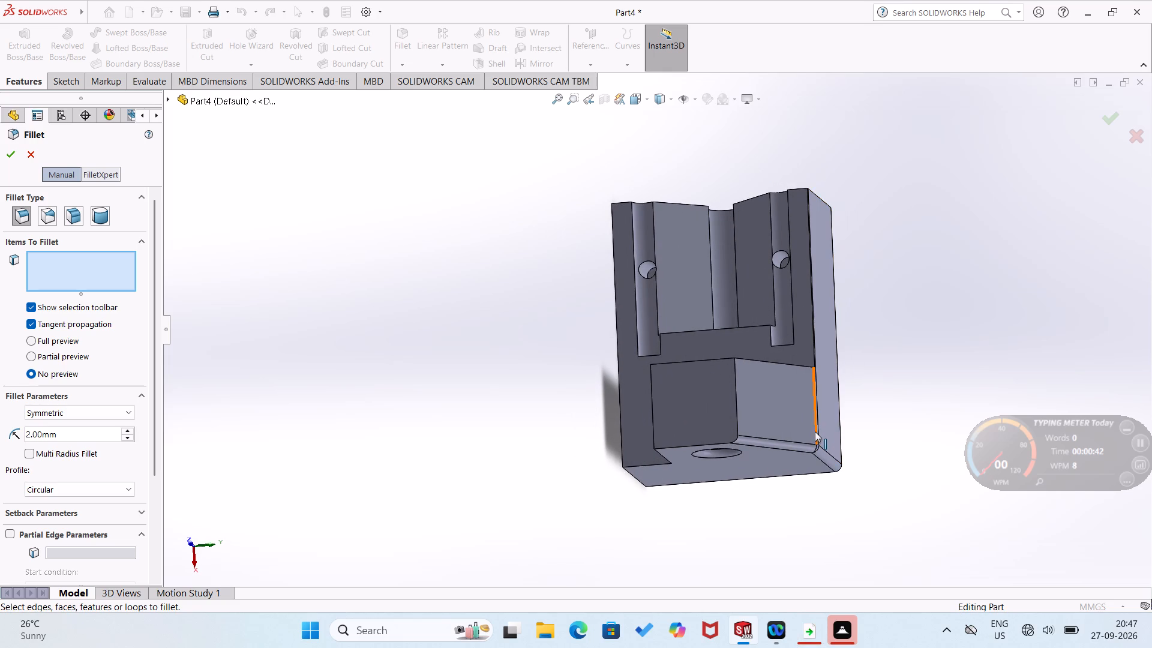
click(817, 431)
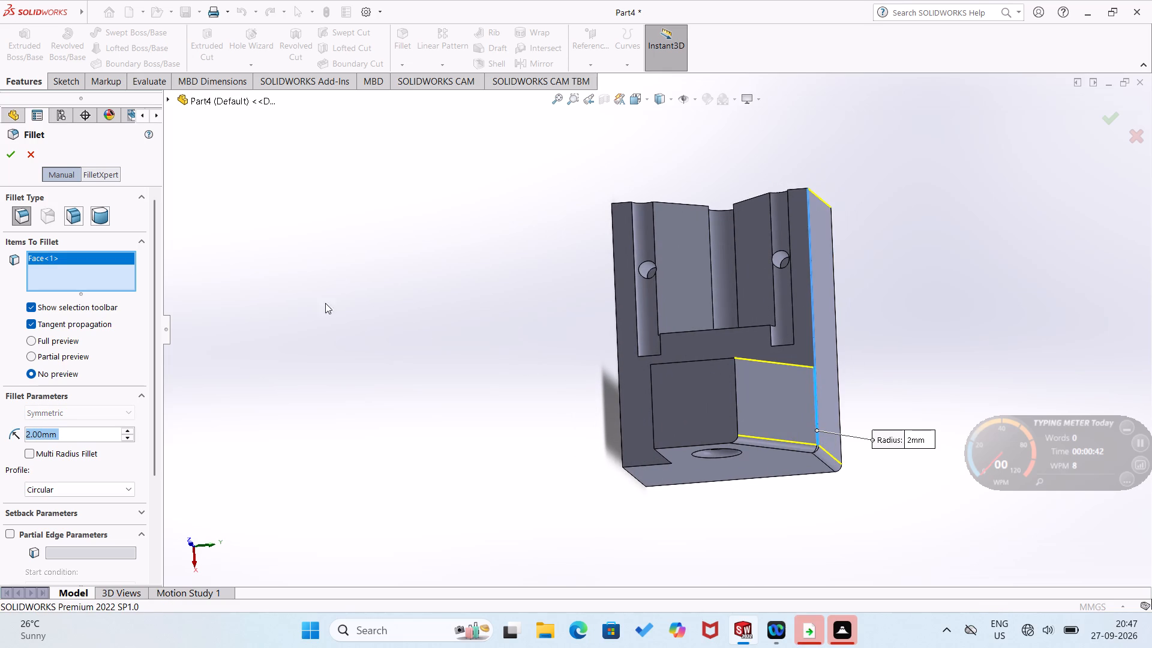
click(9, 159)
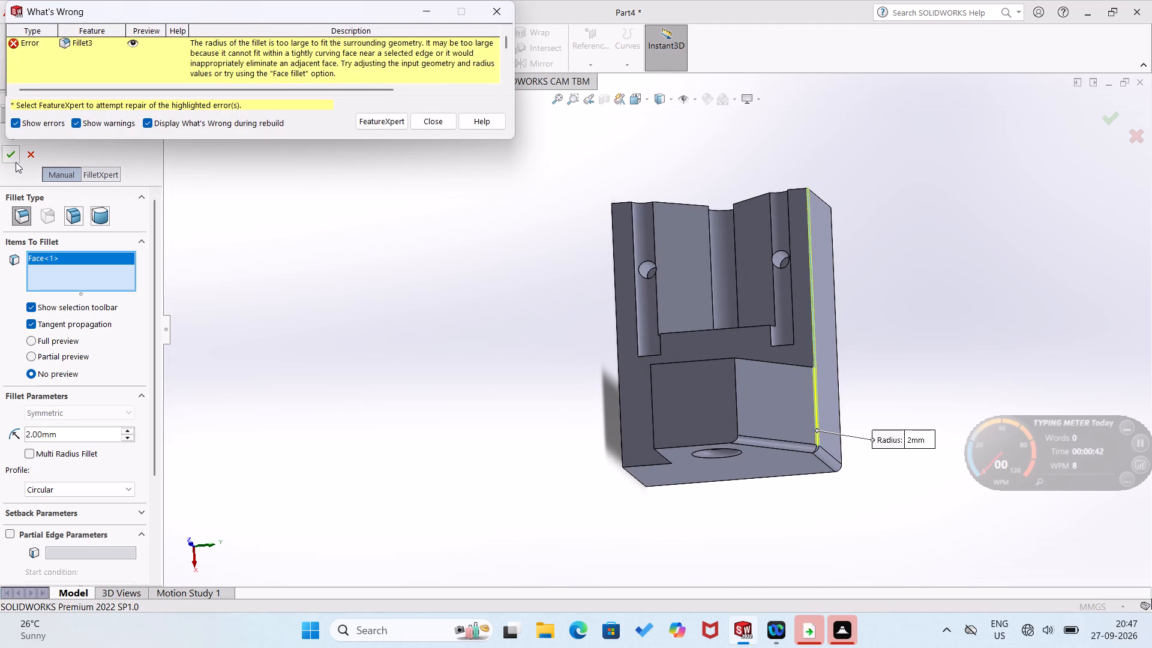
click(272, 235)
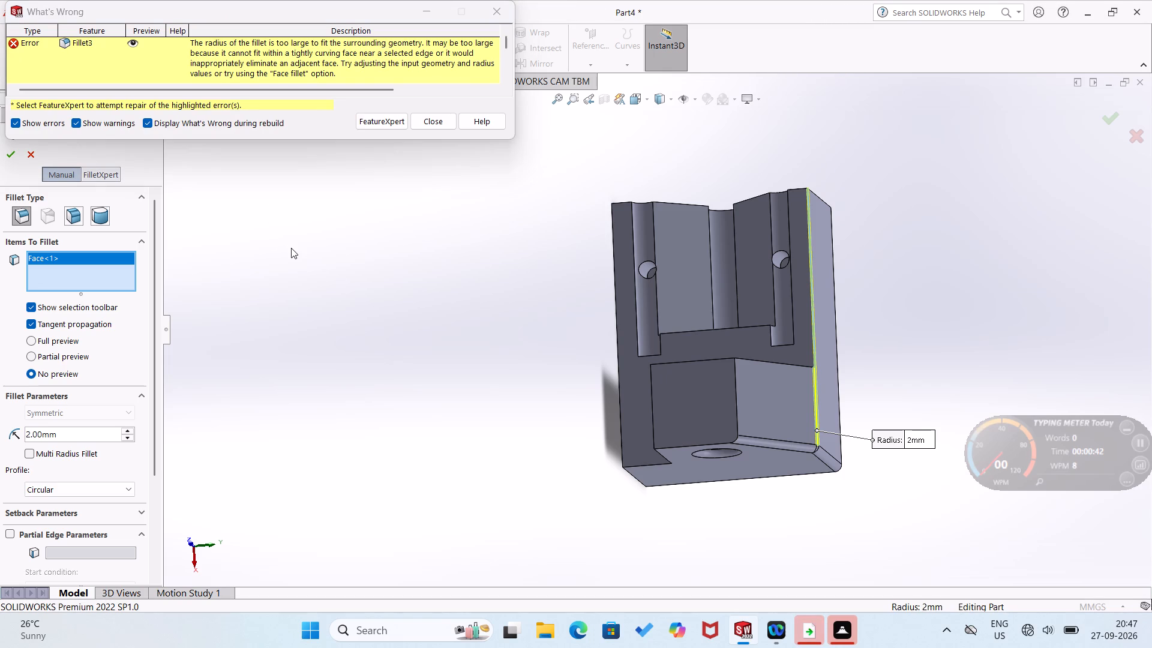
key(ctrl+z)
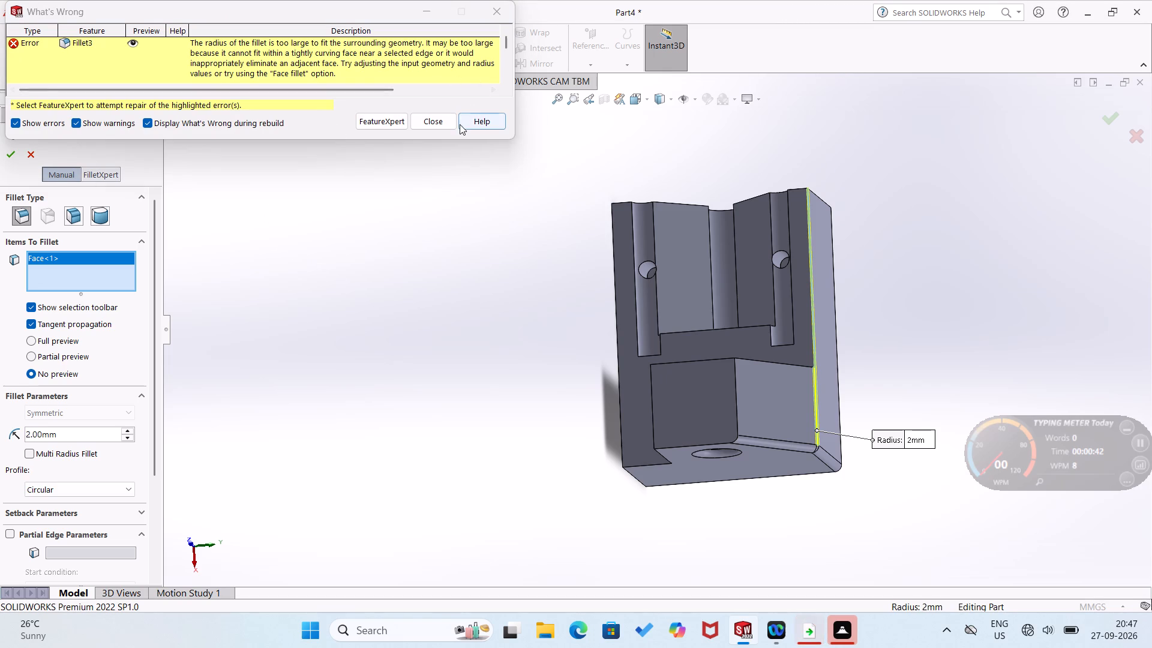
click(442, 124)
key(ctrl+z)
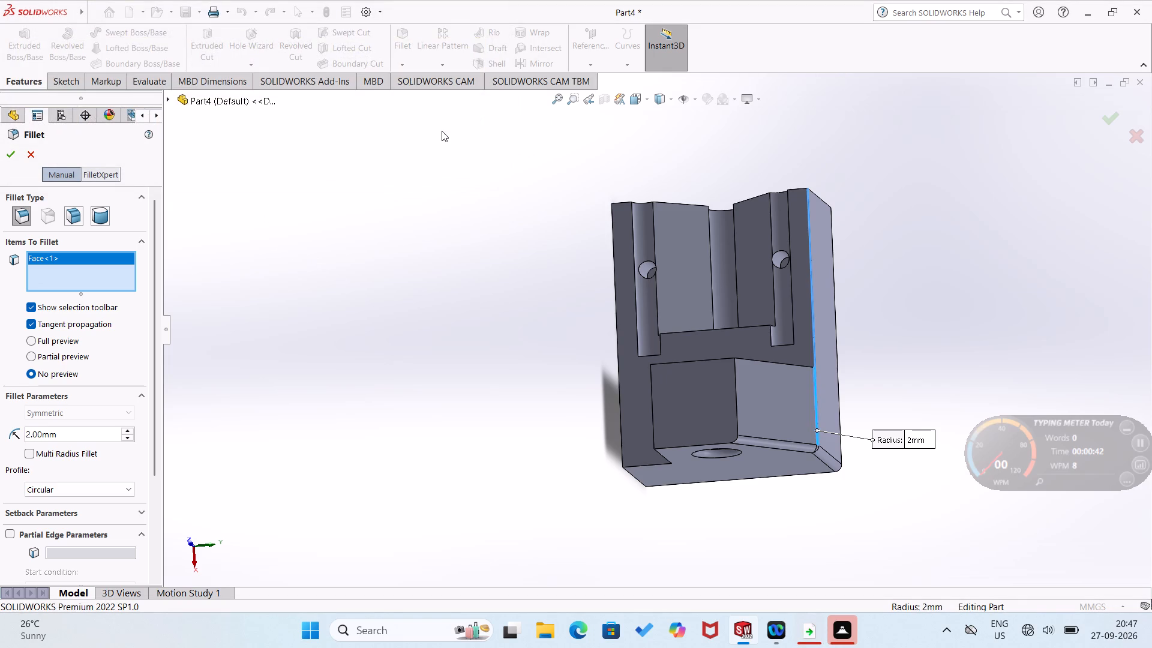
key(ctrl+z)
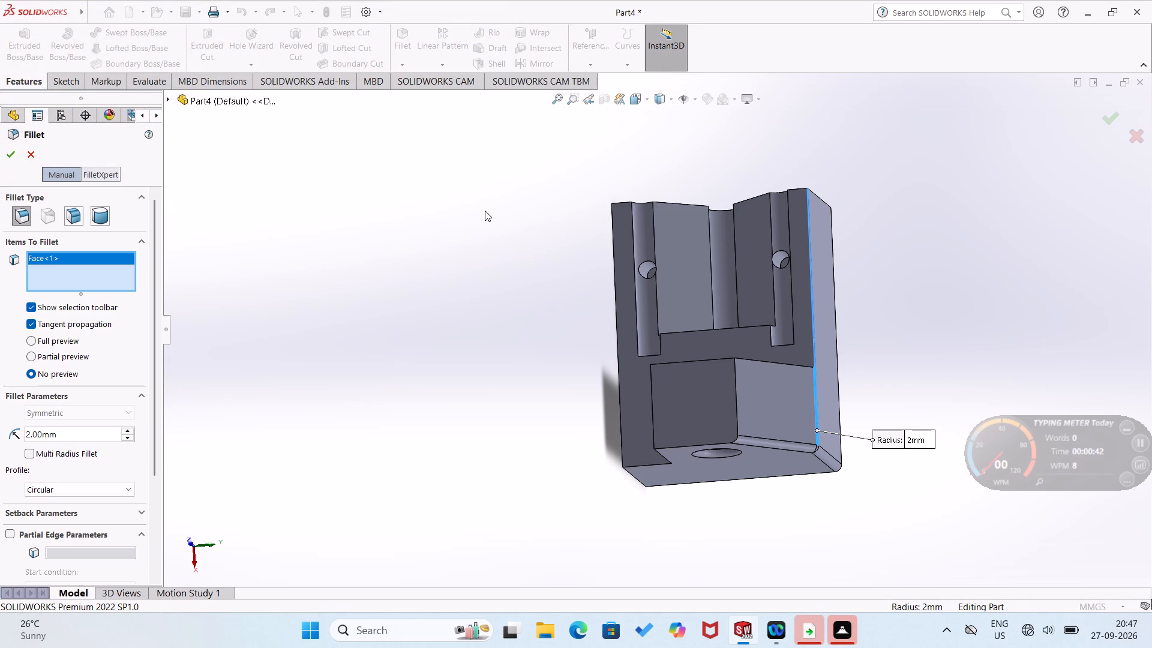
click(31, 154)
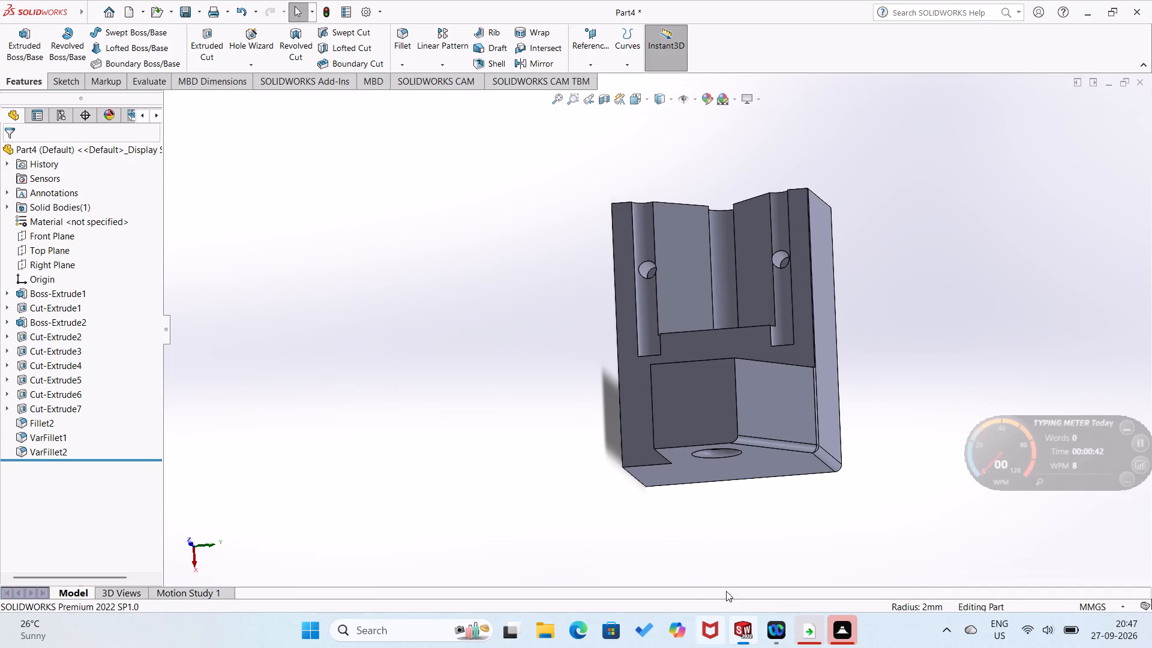
Fillet the long edge between the grooved face and the side face opposite the boss's sloped side with a constant 2 mm radius.
middle_drag(624, 392, 710, 413)
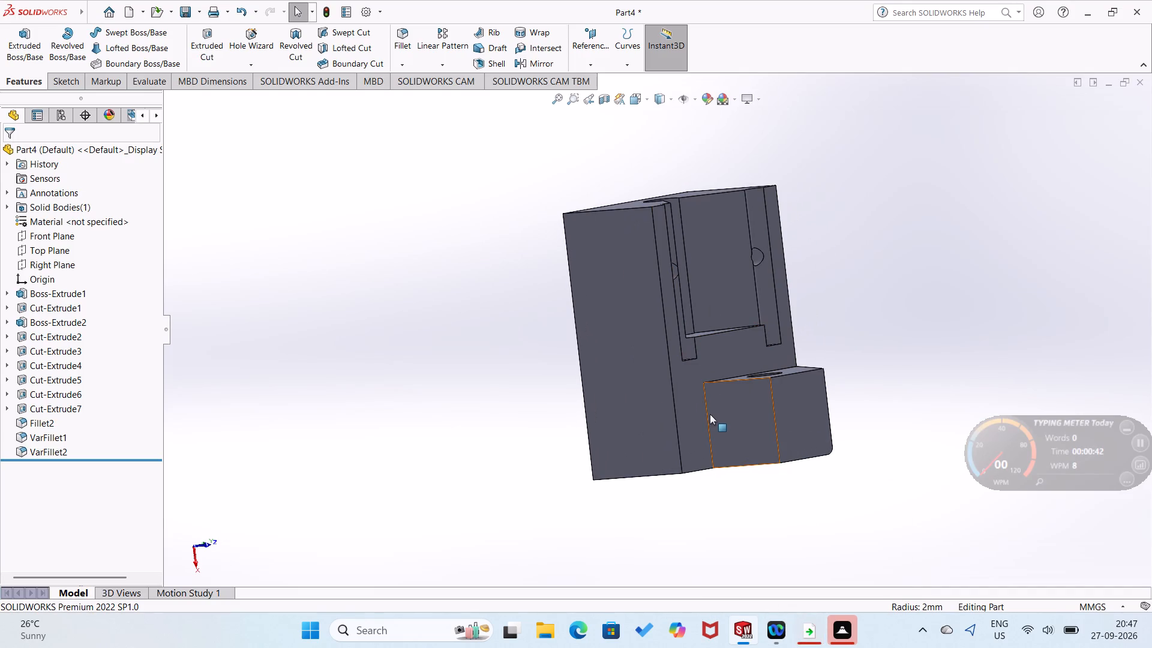
click(407, 67)
click(412, 80)
scroll(628, 332, down, 2)
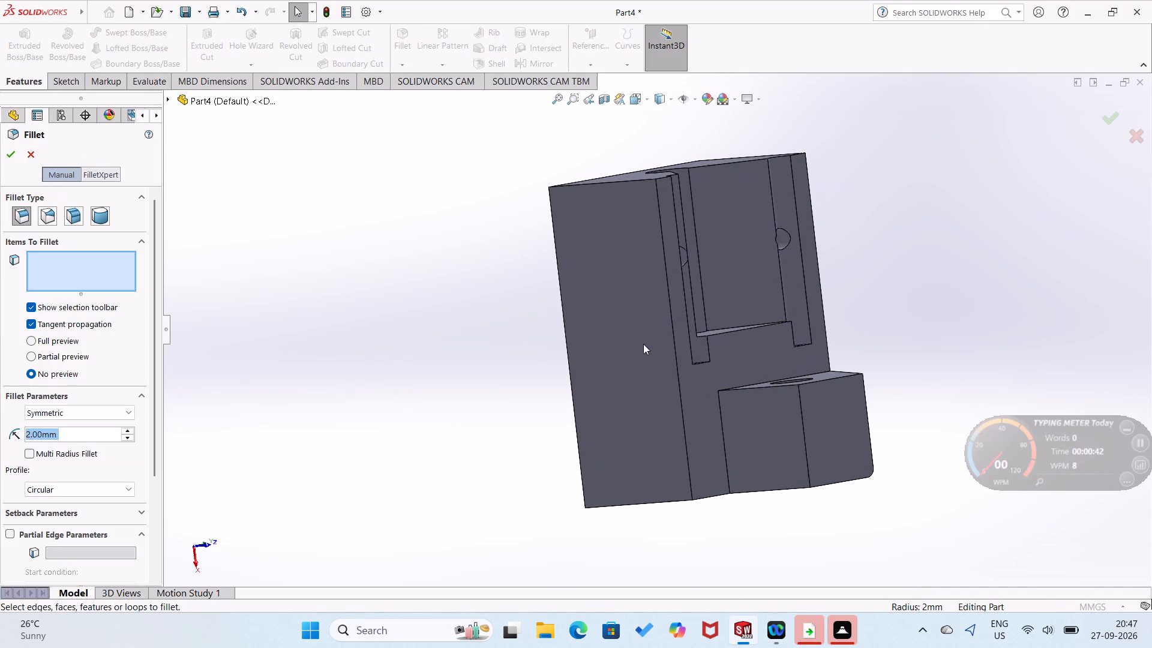
scroll(644, 344, down, 3)
middle_drag(691, 371, 662, 377)
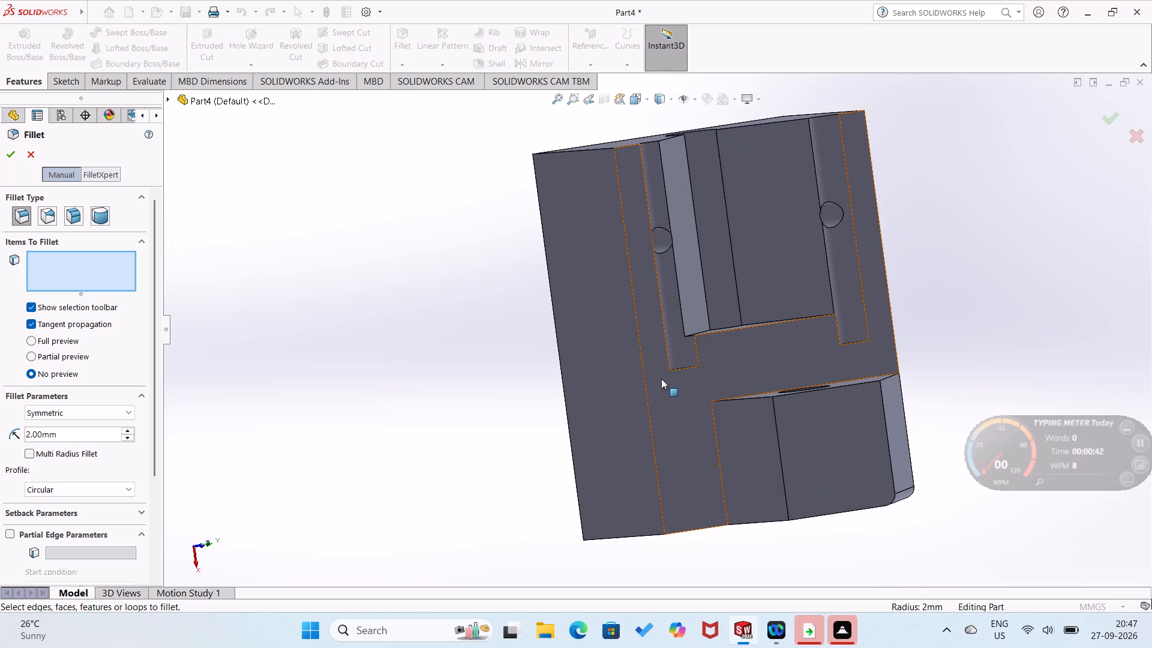
click(647, 395)
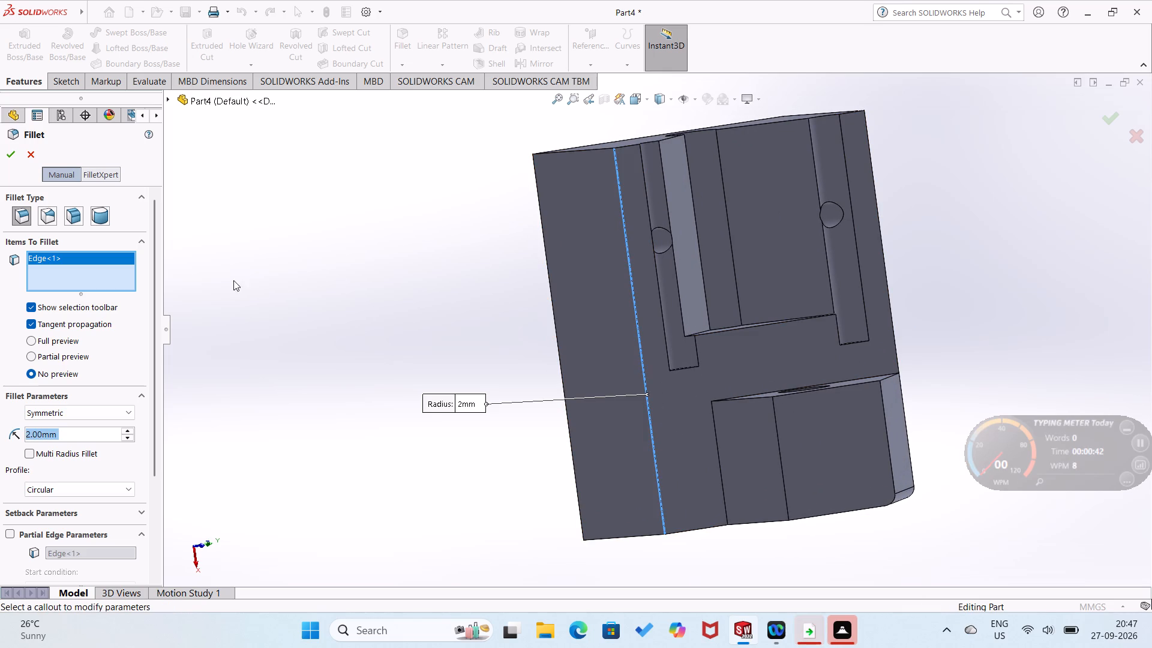
click(10, 152)
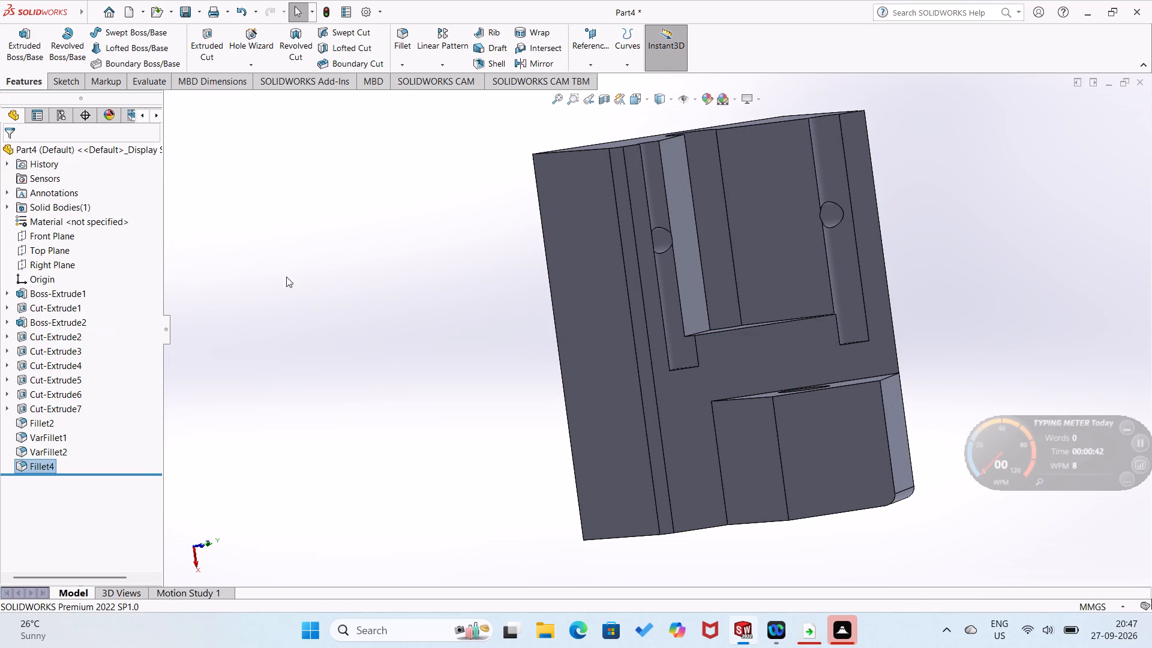
Fillet the long edge between that same side face and the block's back face with a constant 2 mm radius.
middle_drag(332, 324, 341, 397)
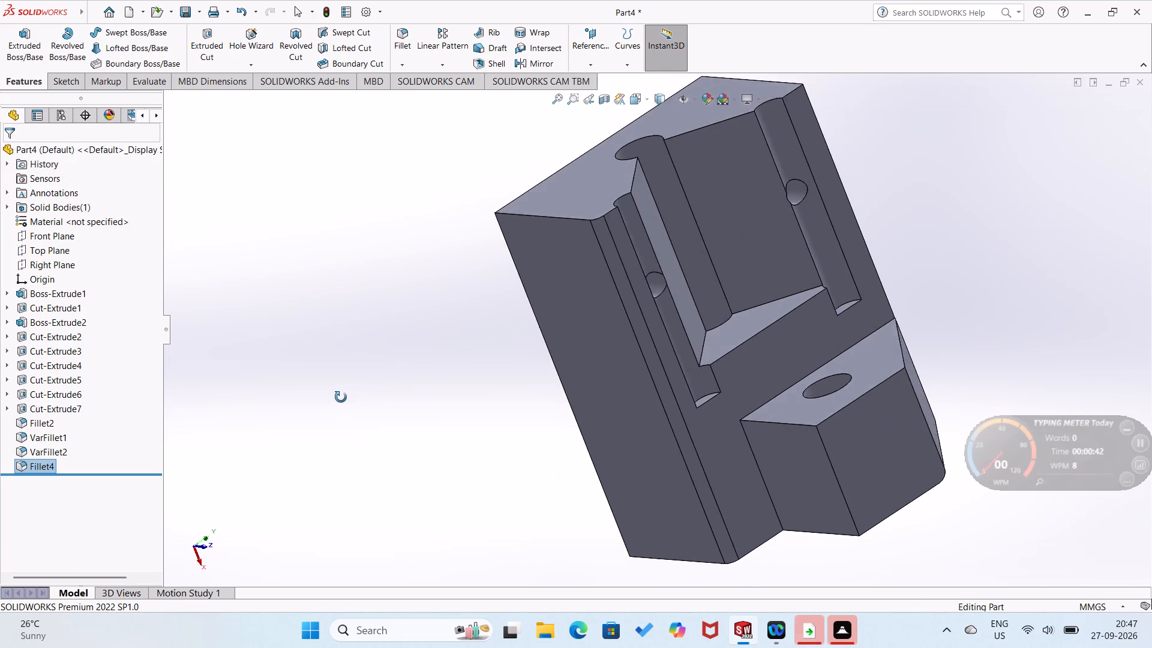
middle_drag(341, 397, 386, 548)
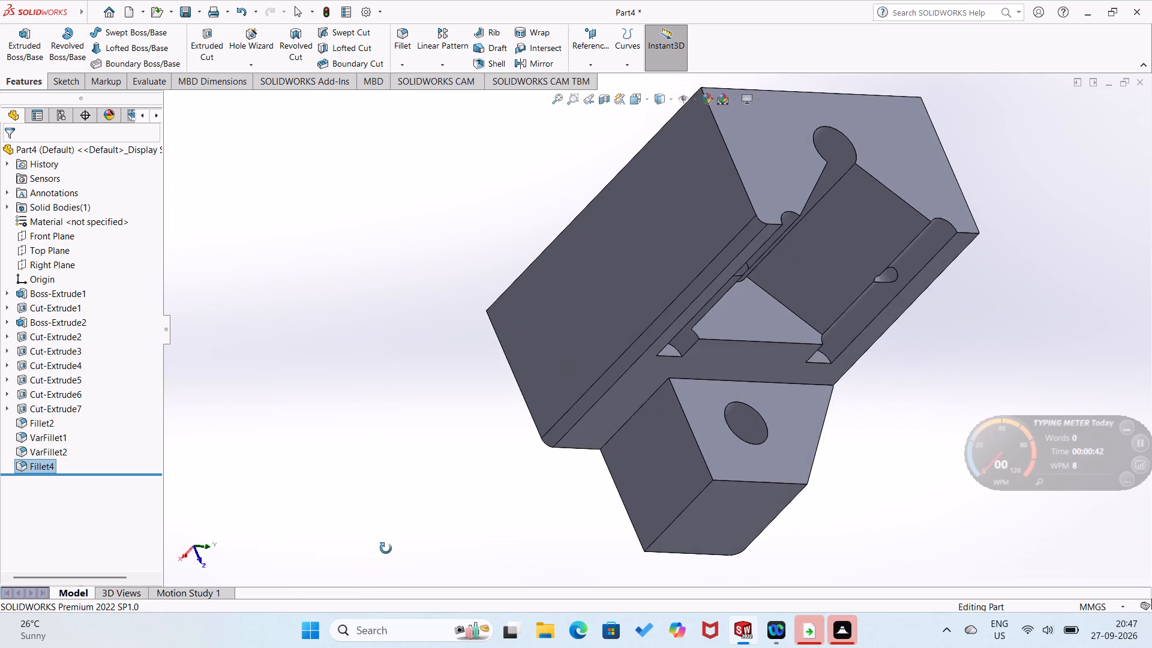
middle_drag(386, 548, 457, 589)
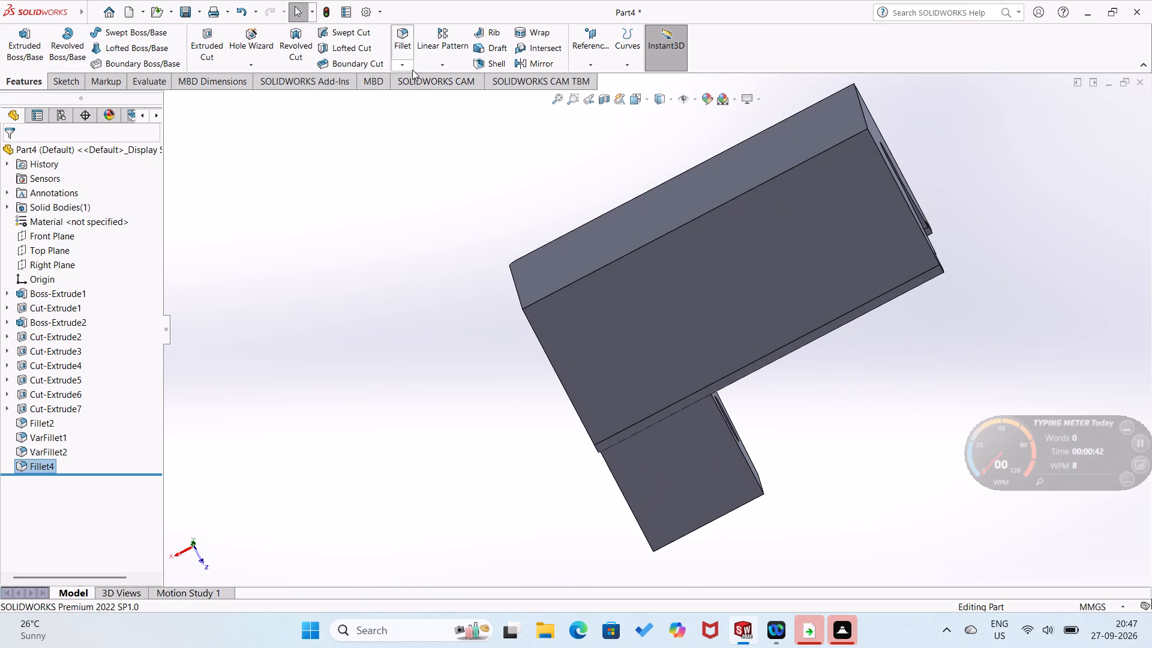
click(412, 70)
click(415, 85)
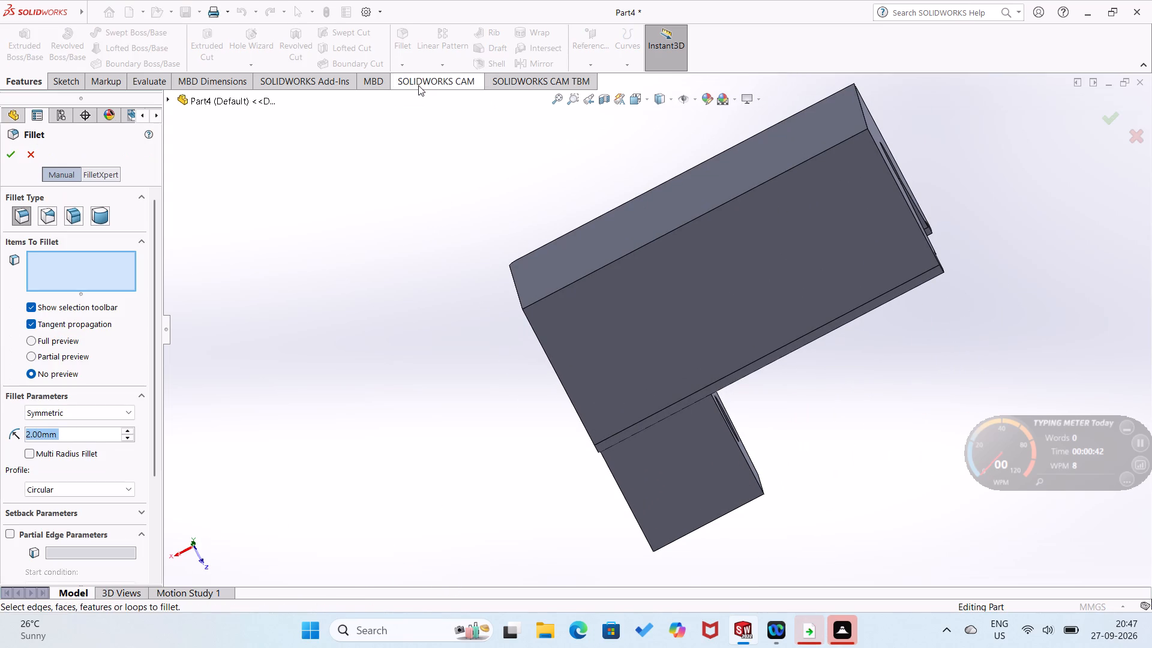
click(606, 267)
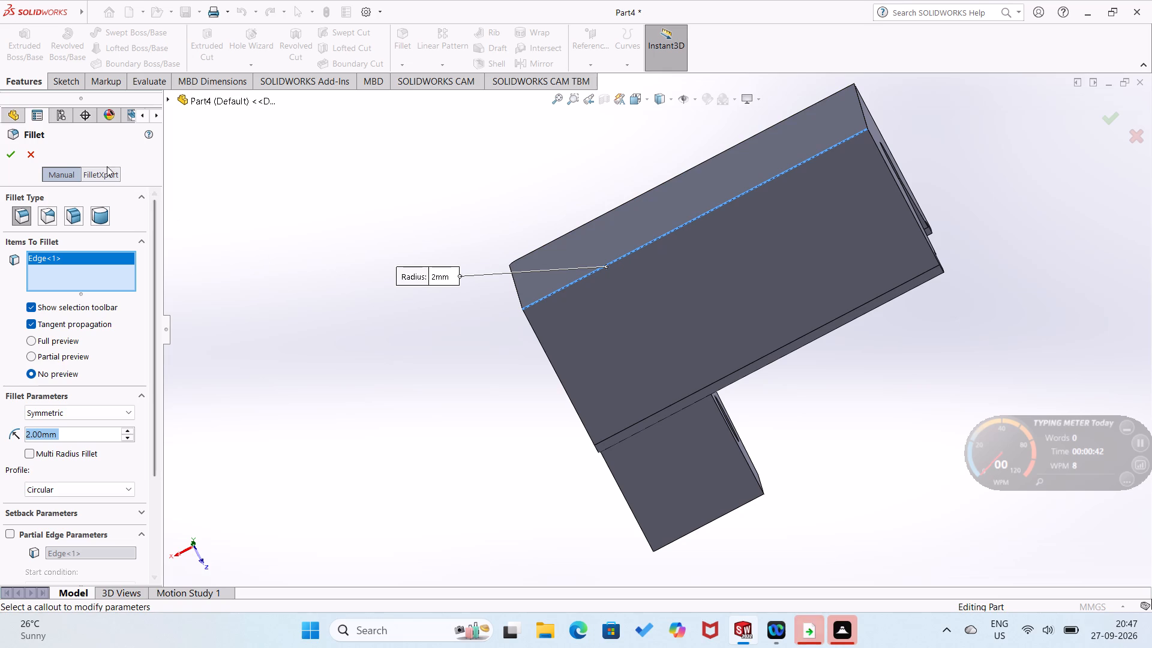
click(14, 149)
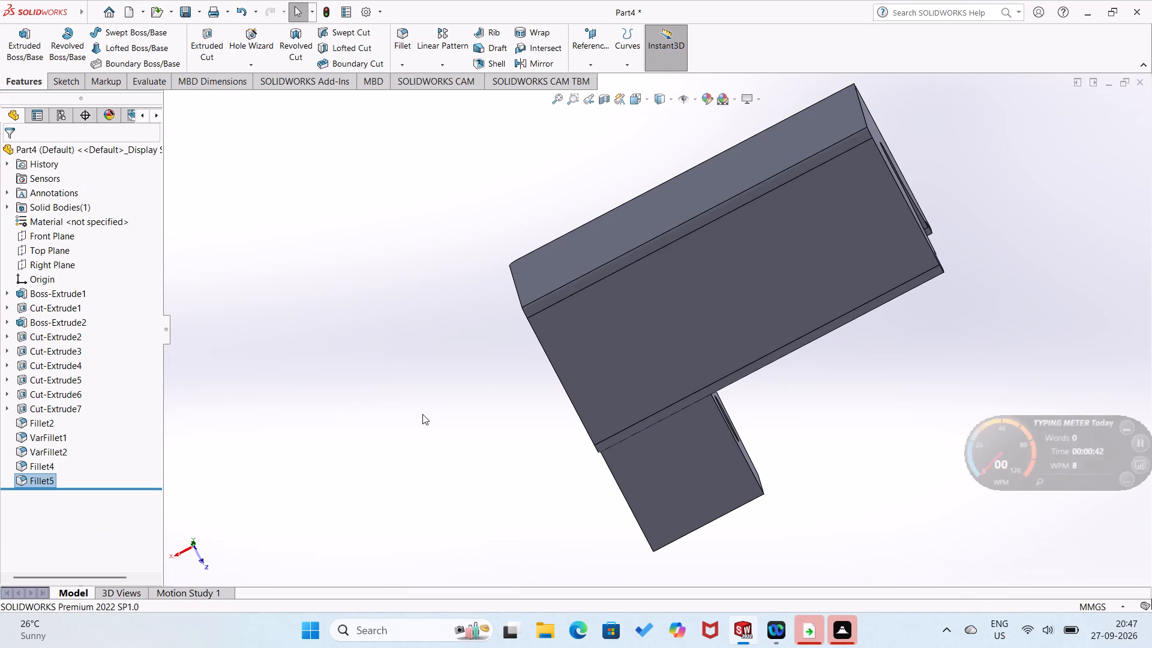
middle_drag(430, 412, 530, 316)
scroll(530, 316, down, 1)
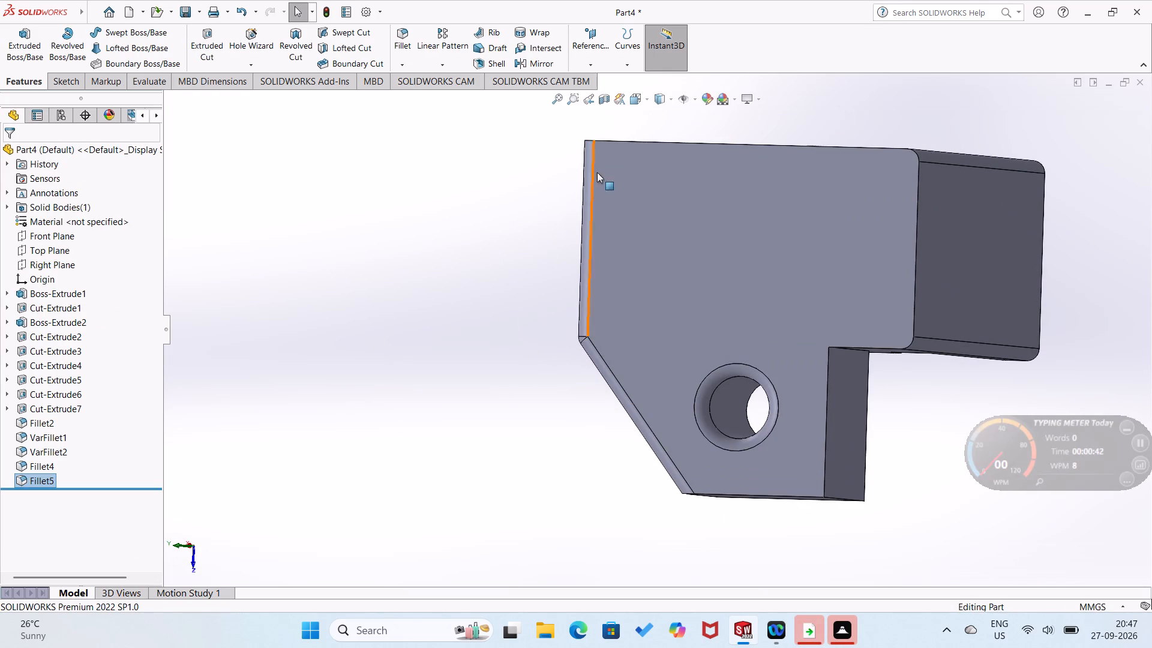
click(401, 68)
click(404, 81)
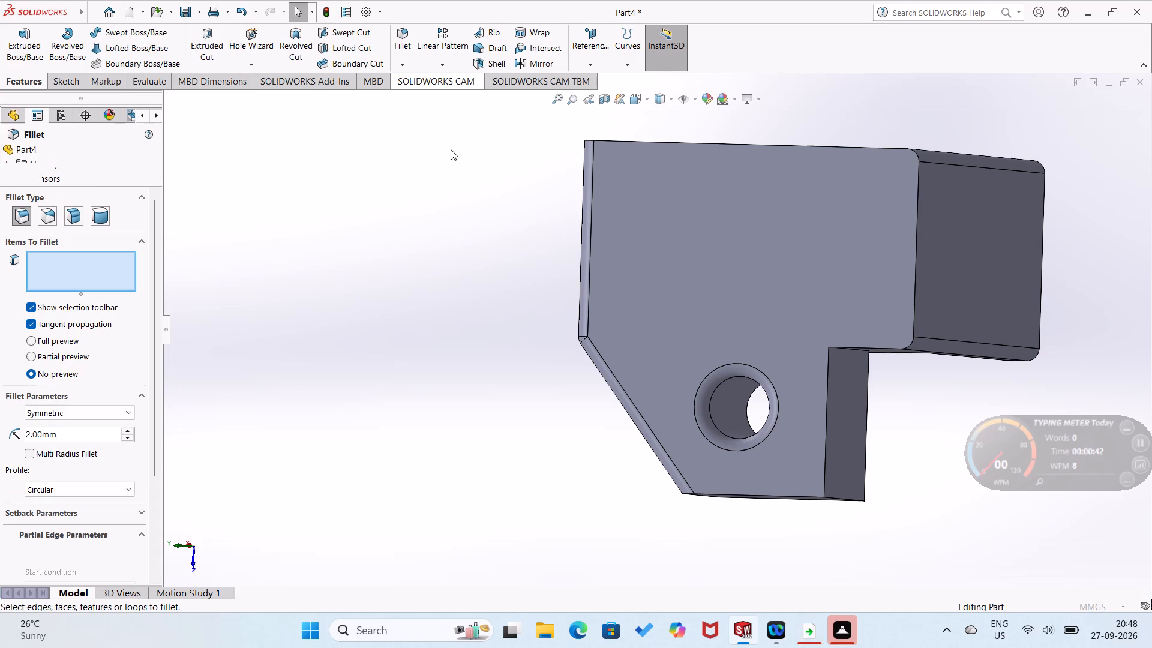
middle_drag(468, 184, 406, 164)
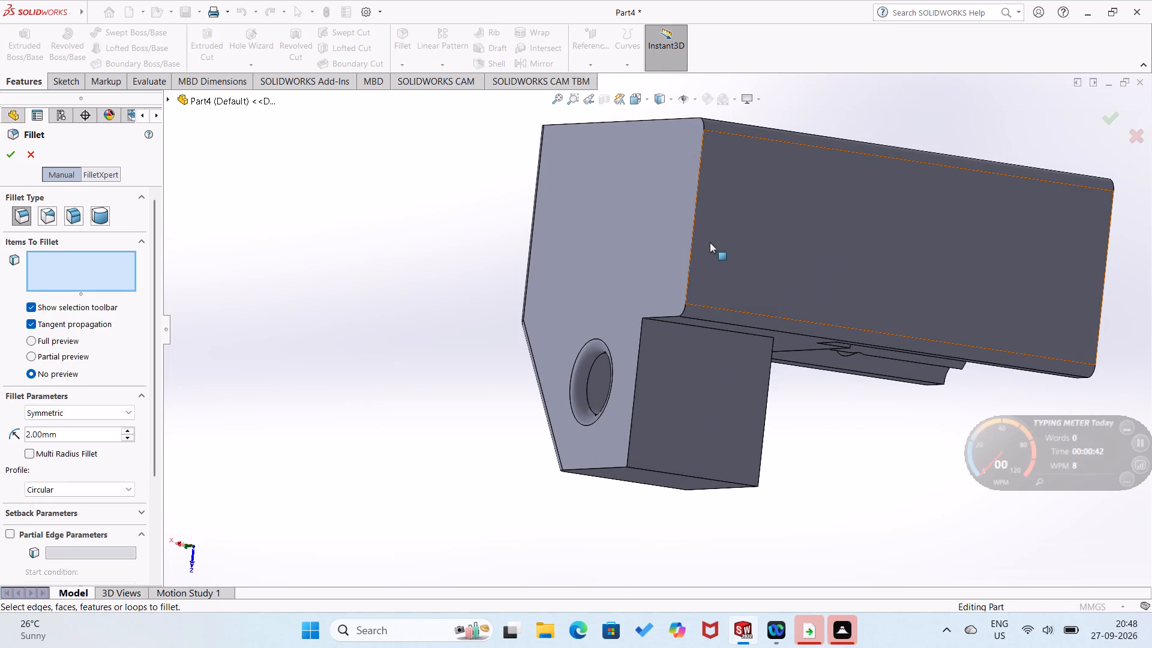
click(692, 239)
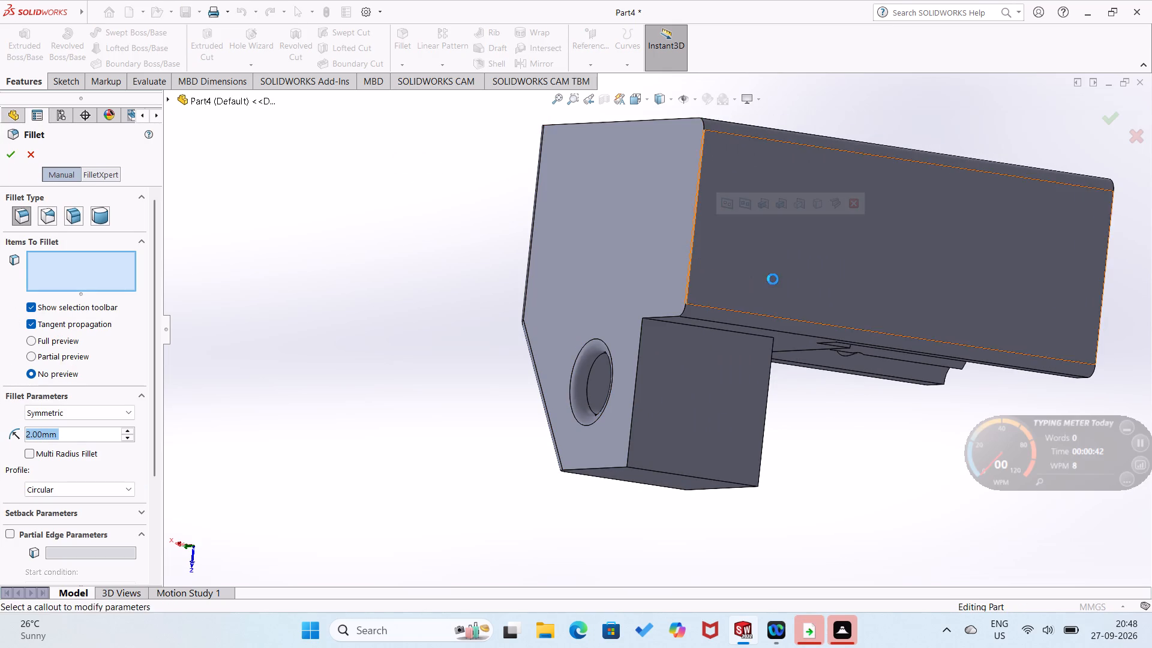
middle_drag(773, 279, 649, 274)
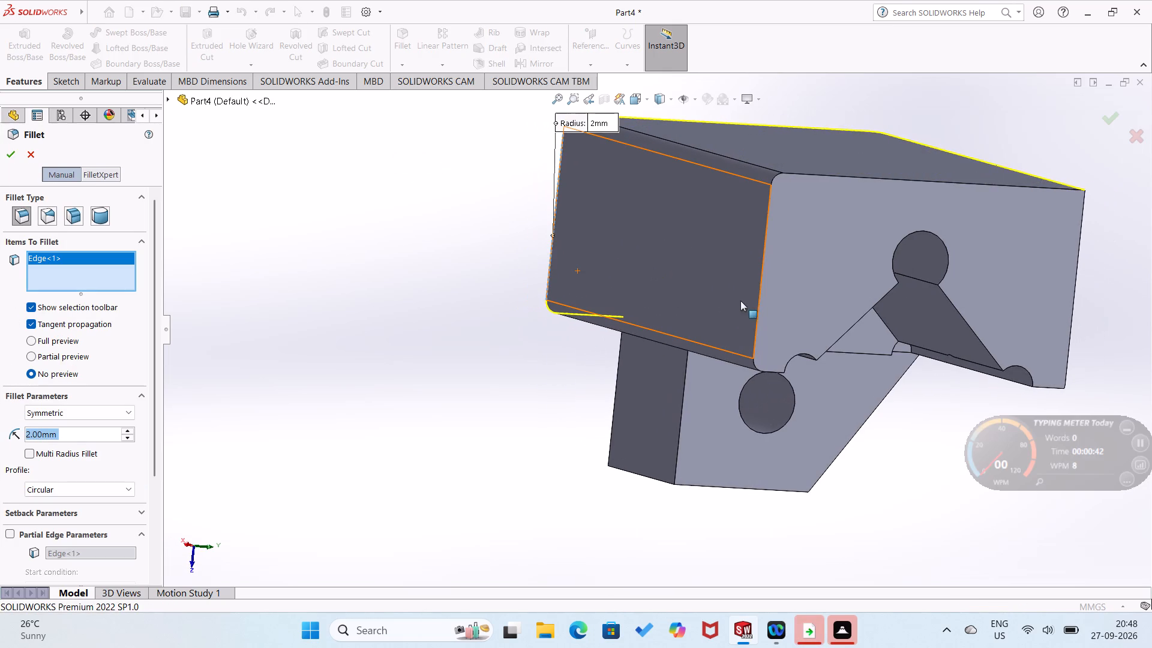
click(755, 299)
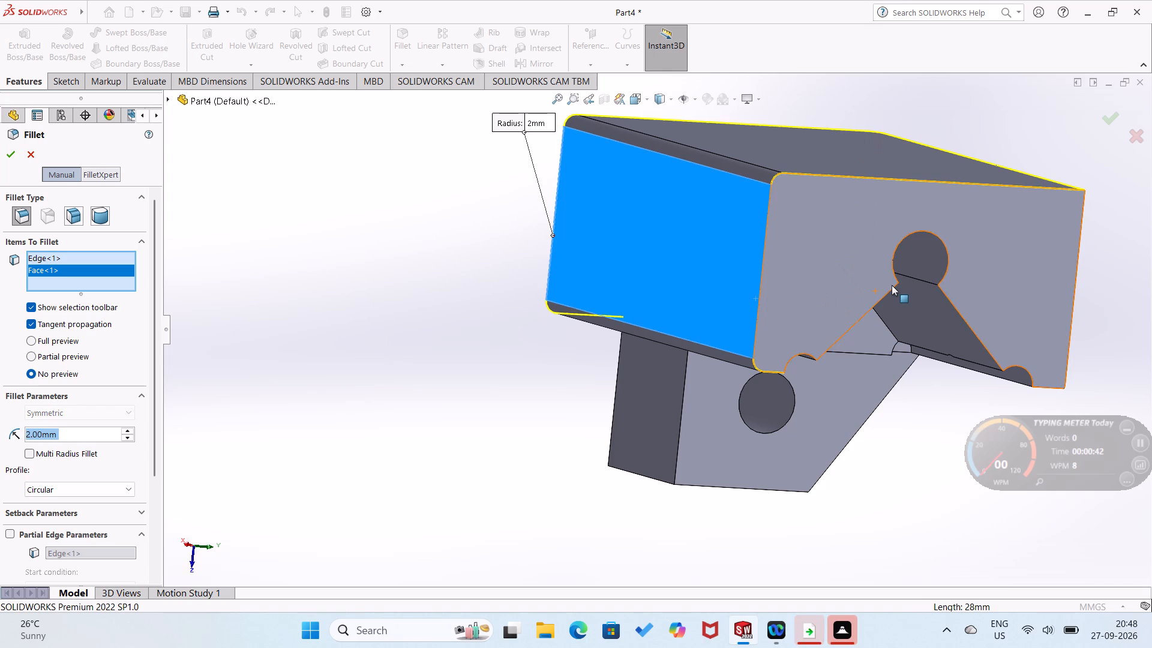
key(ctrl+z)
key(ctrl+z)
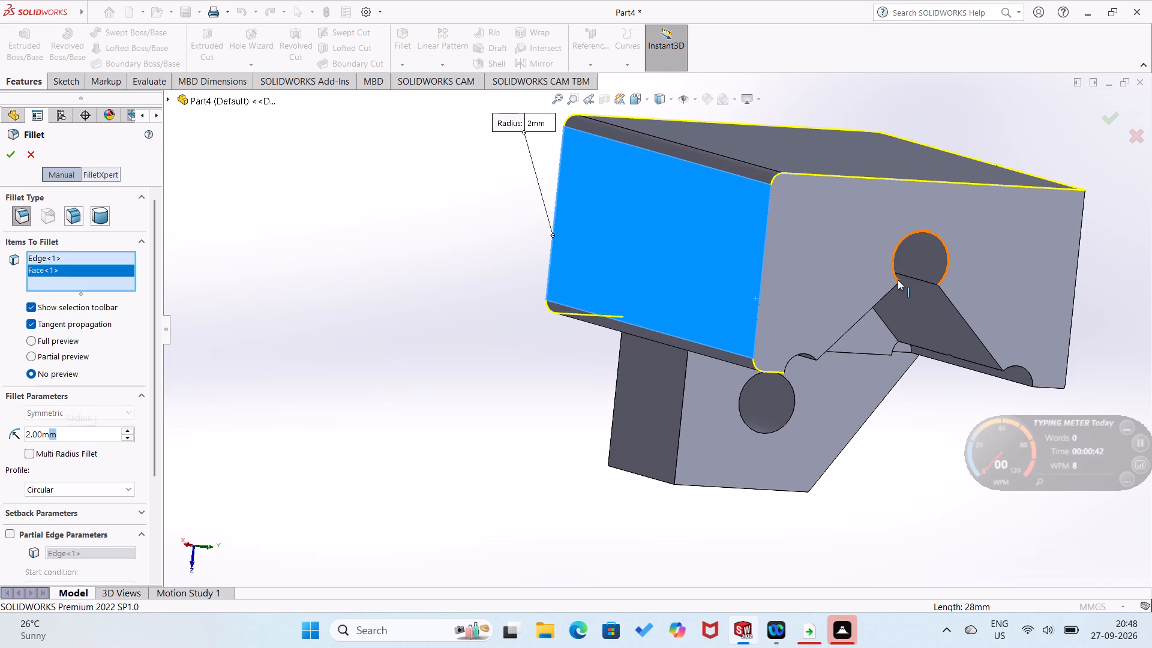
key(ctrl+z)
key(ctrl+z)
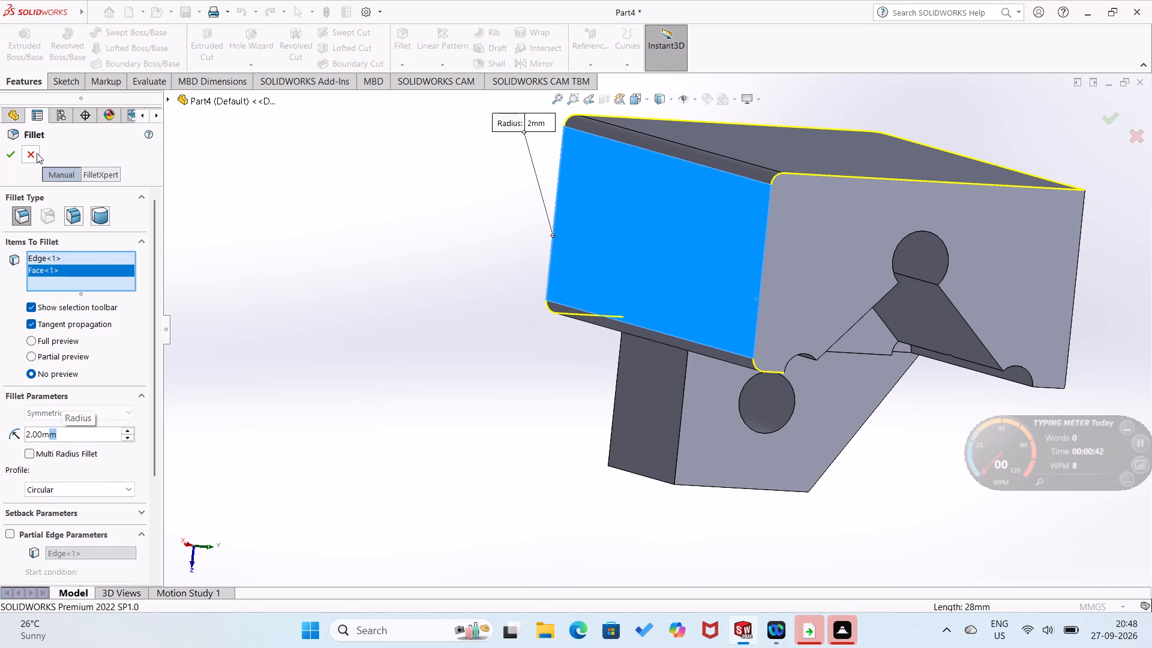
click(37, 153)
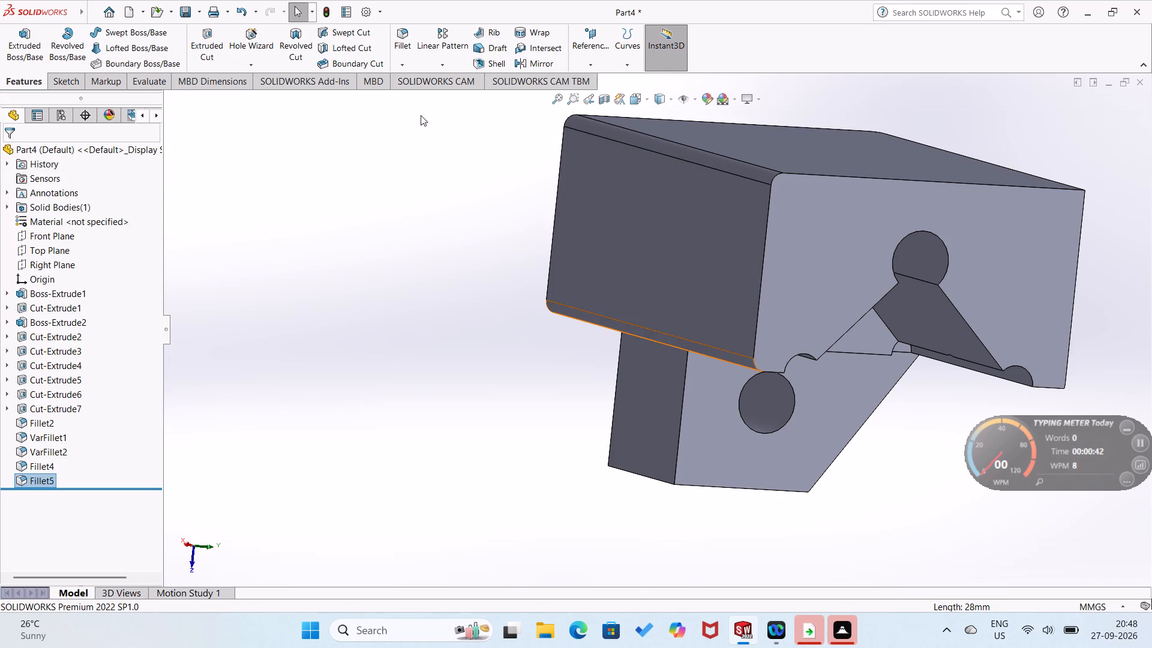
Fillet the V-cut end face's two side edges, both groove arcs, both V slopes and the round apex edge with a constant 2 mm radius.
click(409, 68)
click(411, 76)
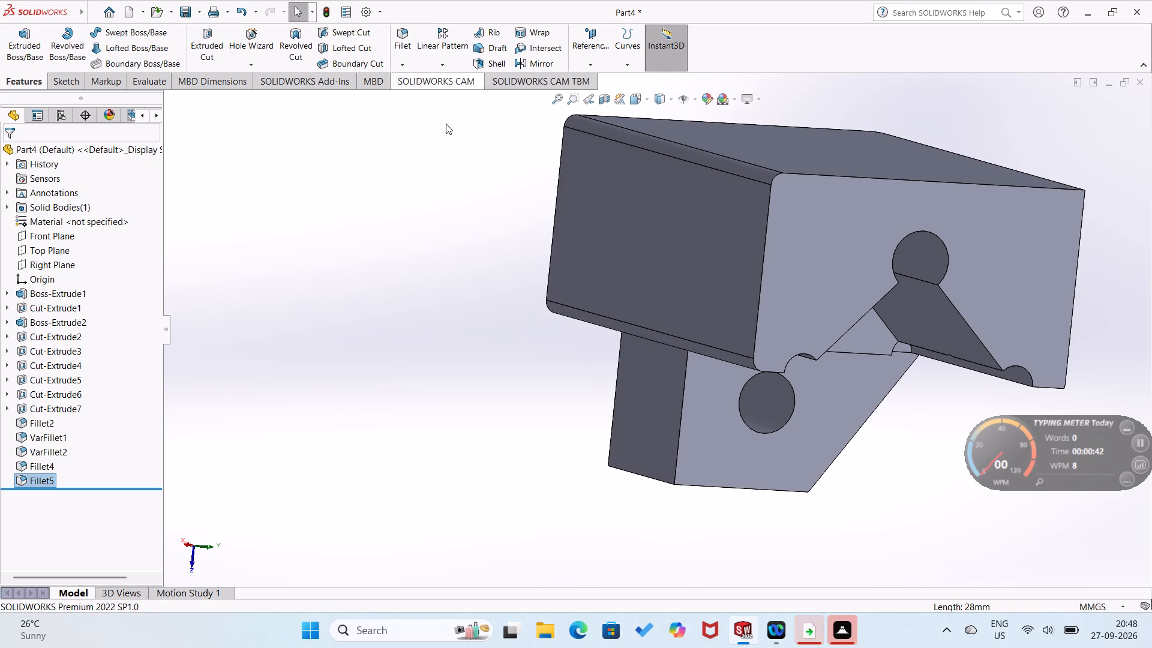
click(760, 301)
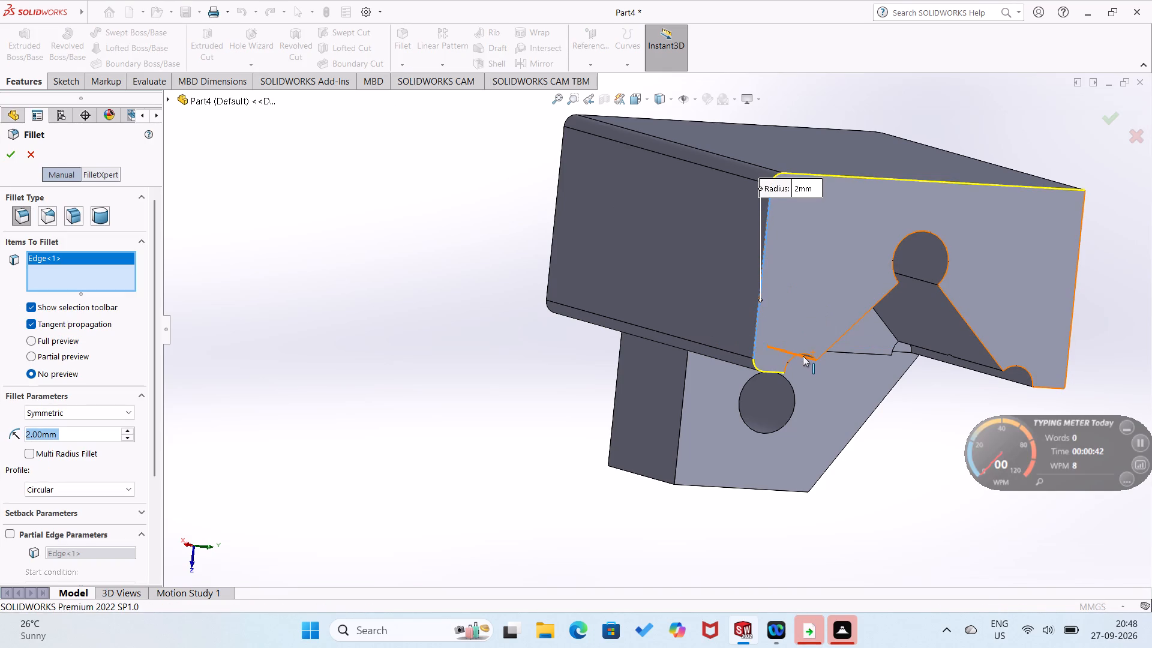
click(793, 356)
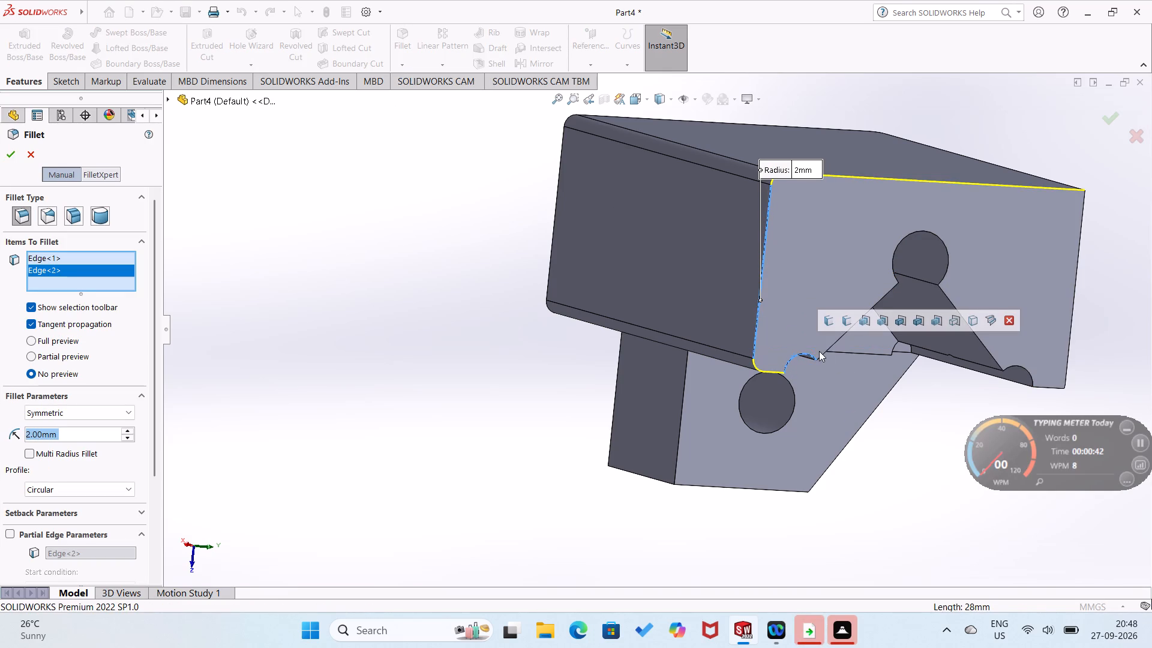
click(831, 347)
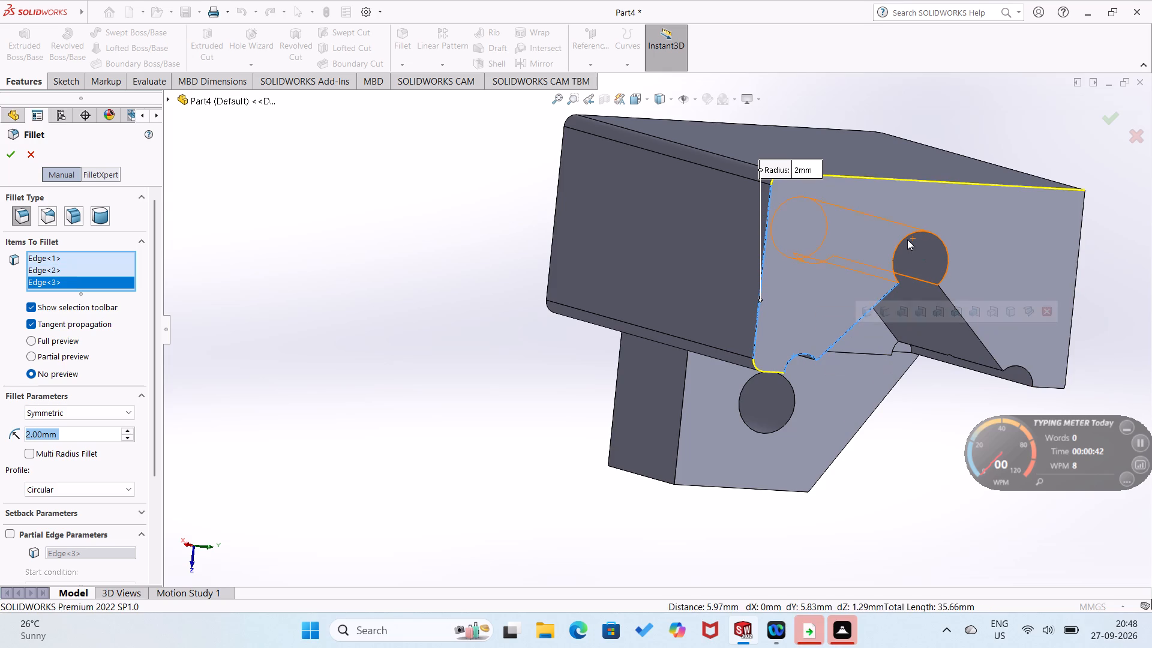
click(896, 253)
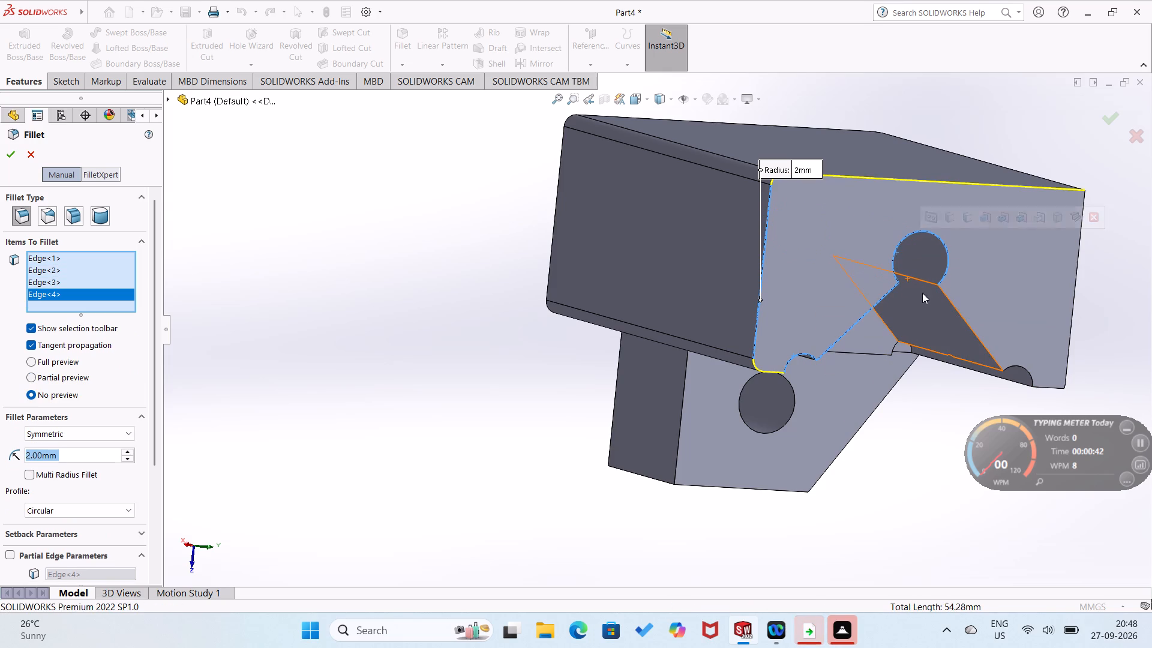
click(949, 298)
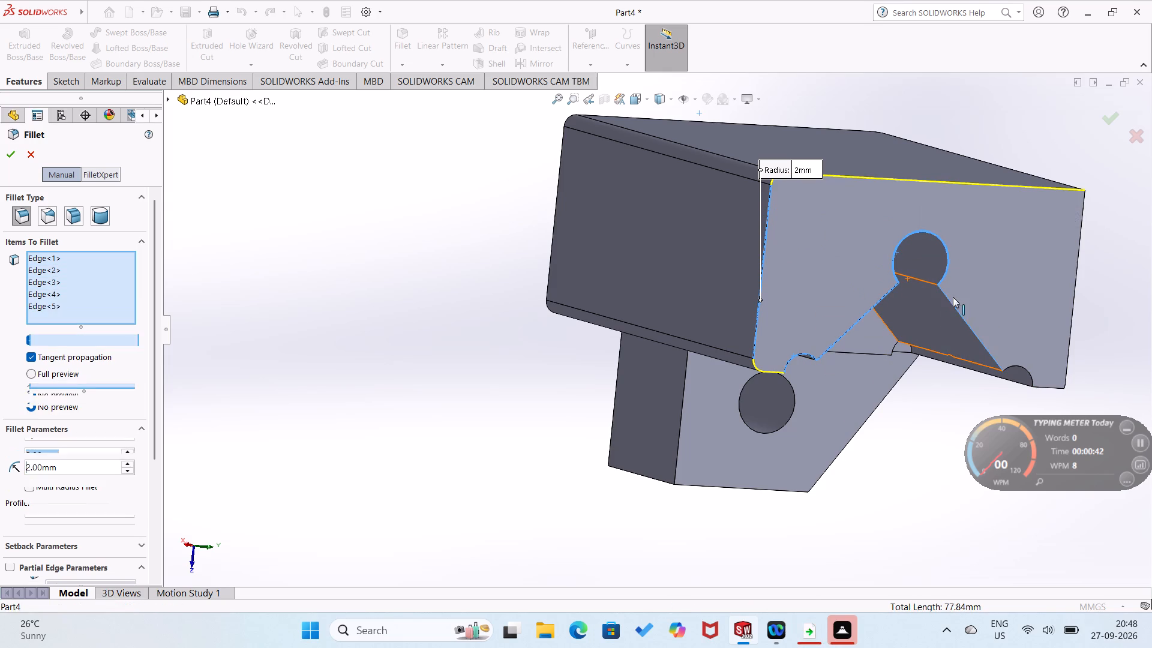
click(1014, 365)
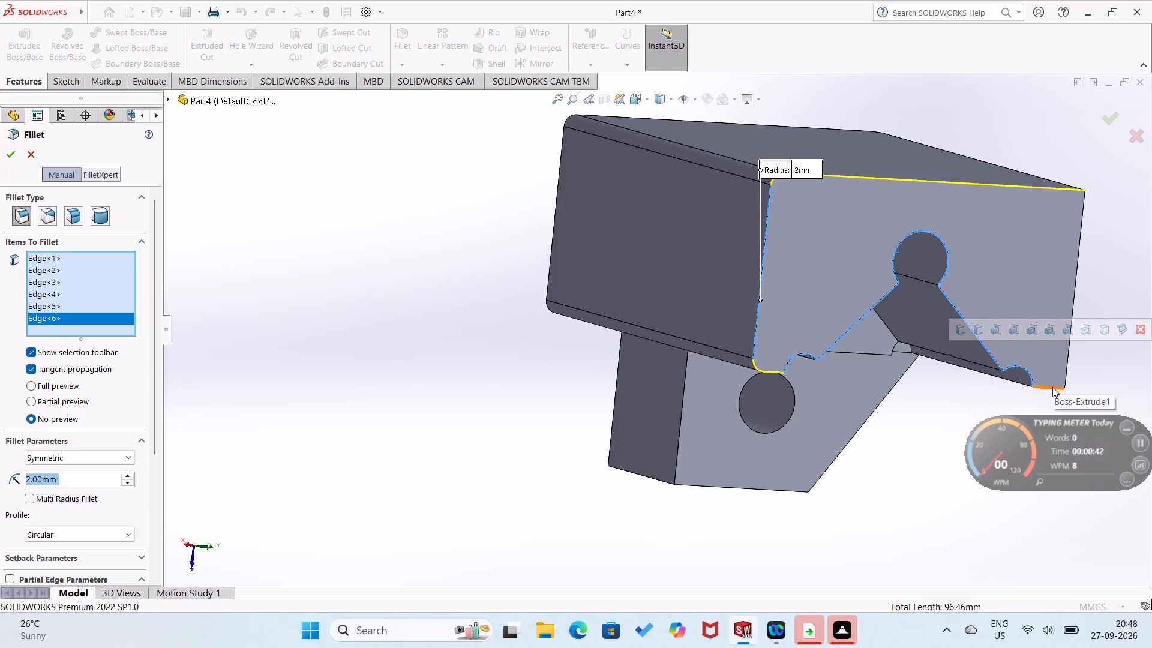
click(1066, 367)
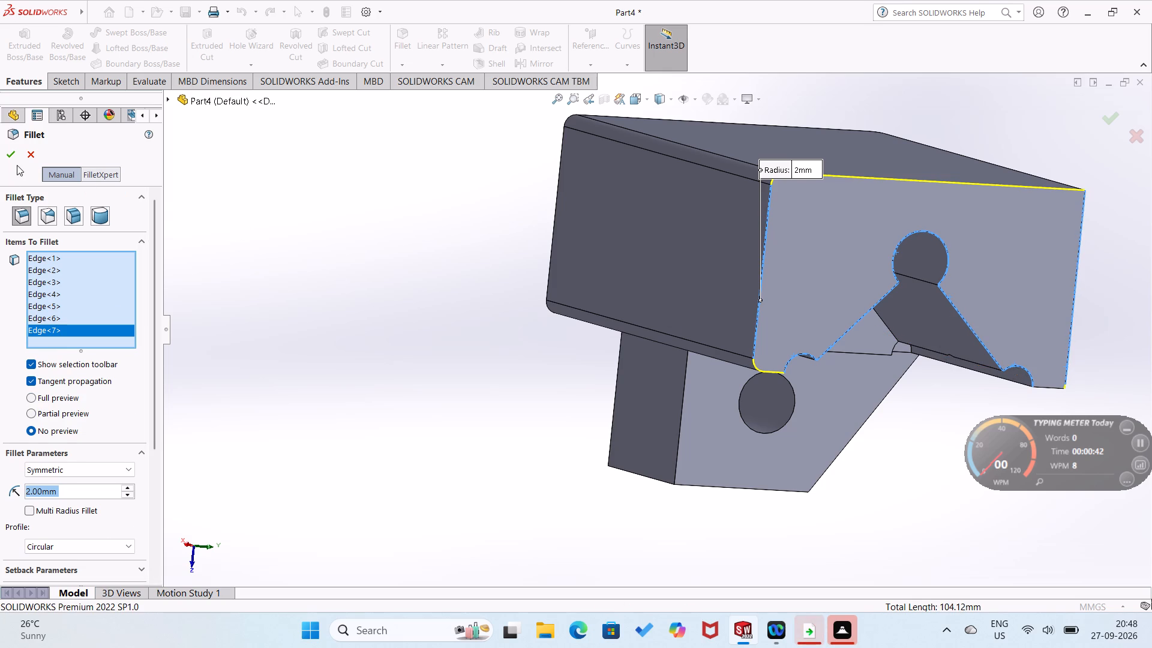
click(13, 156)
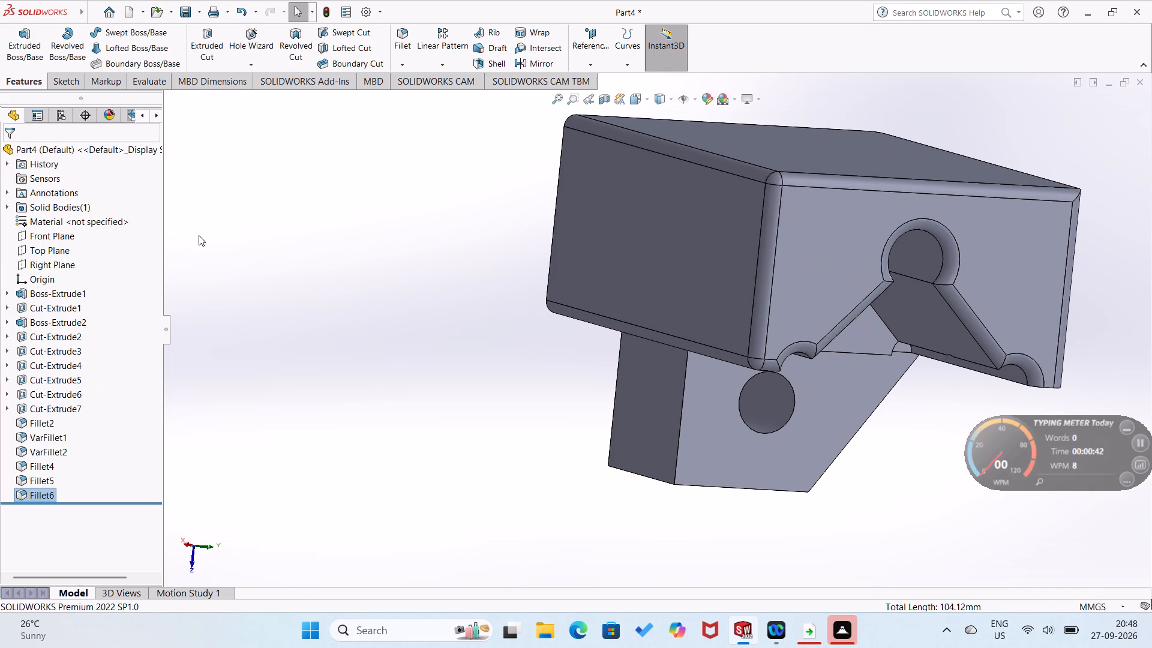
Fillet the back face's long edge on the sloped-boss side, its plain-end edge, the boss's flat side-face outline, and the V cut's closed-end edge at 2 mm.
middle_drag(199, 236, 192, 190)
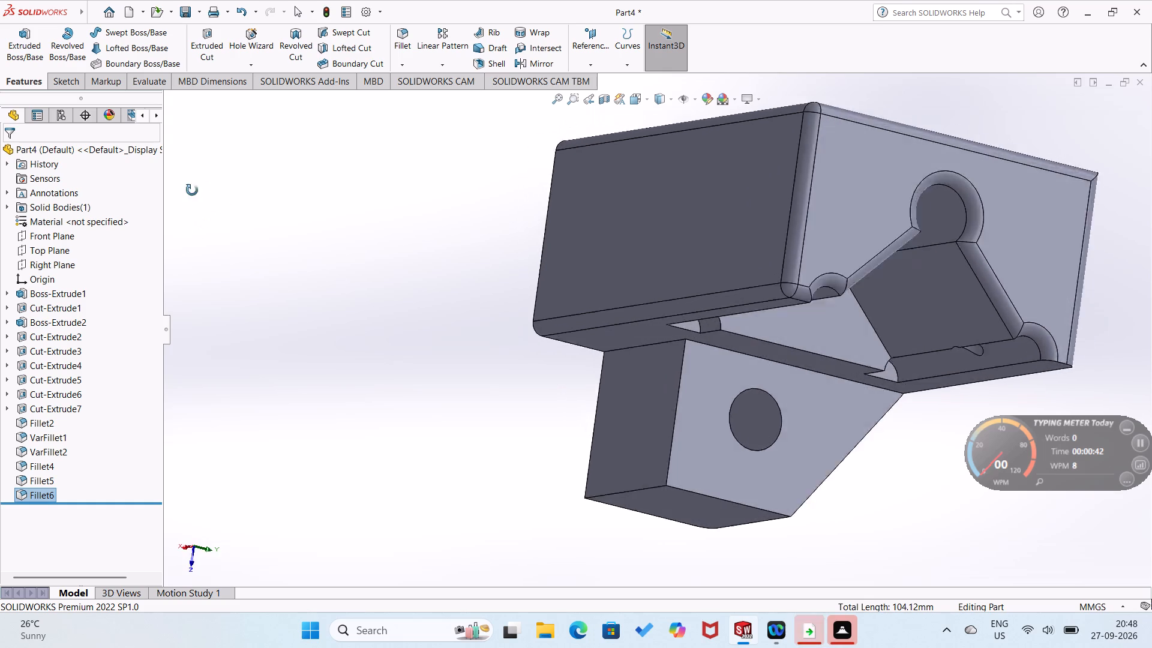
middle_drag(192, 190, 23, 311)
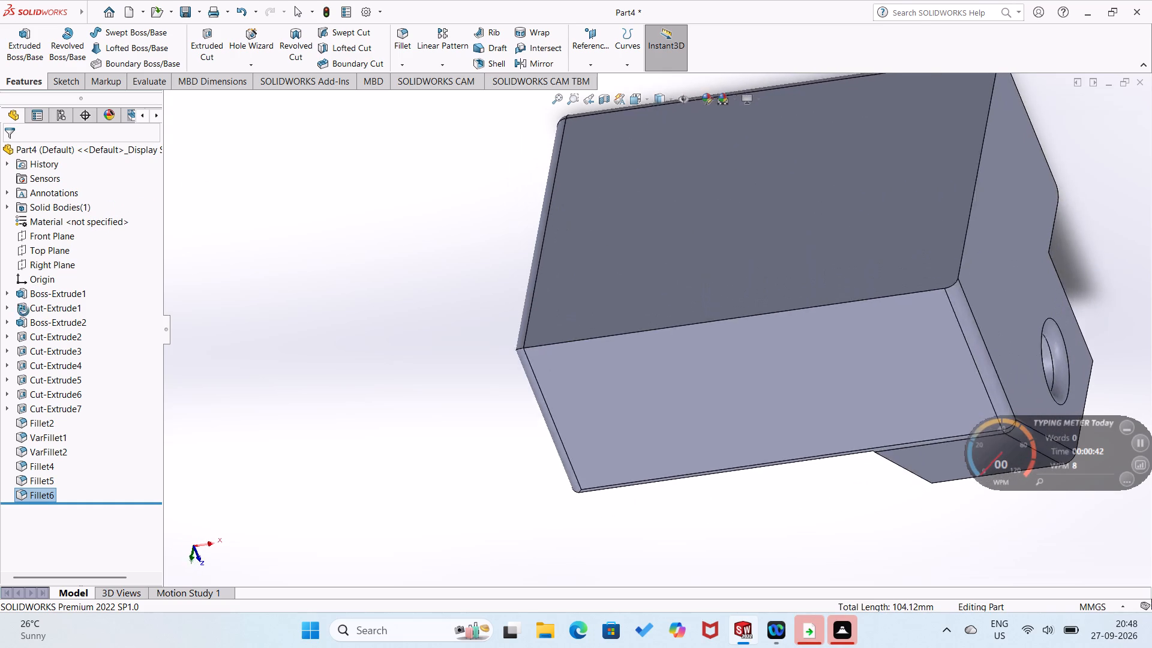
middle_drag(23, 311, 8, 341)
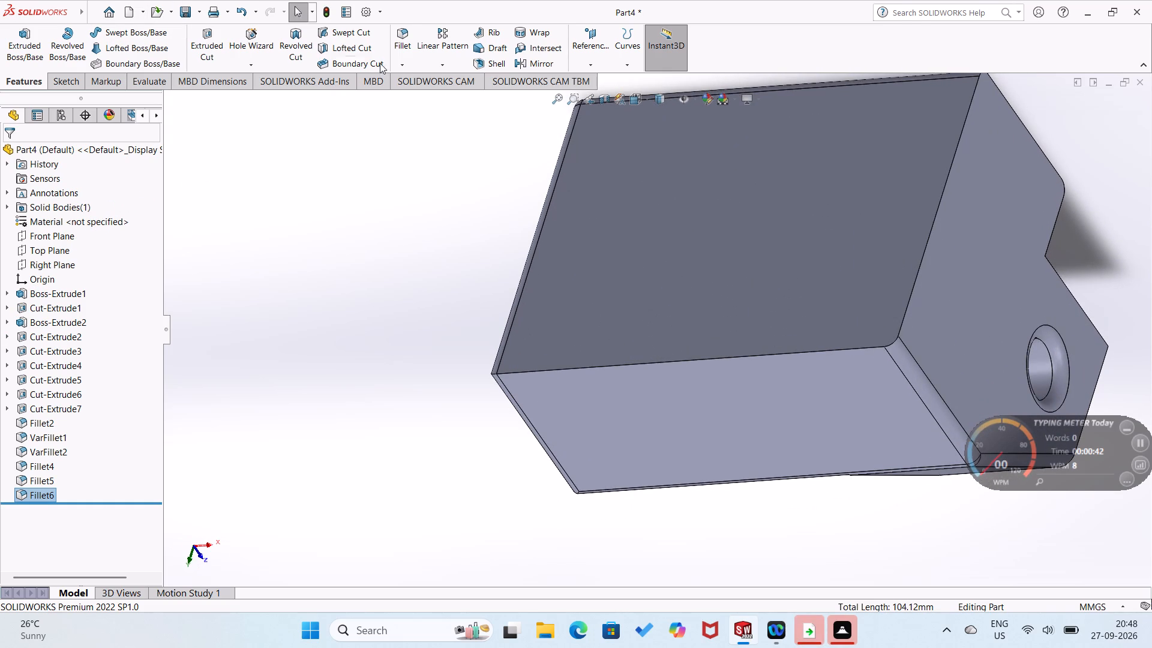
click(404, 61)
click(406, 80)
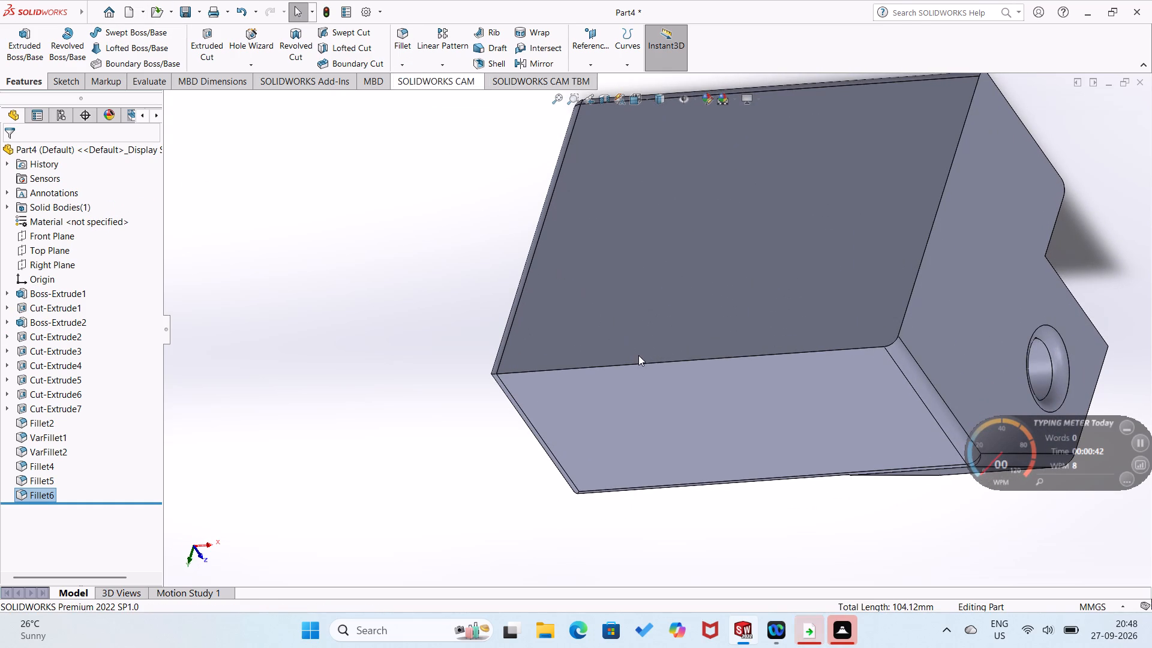
click(640, 363)
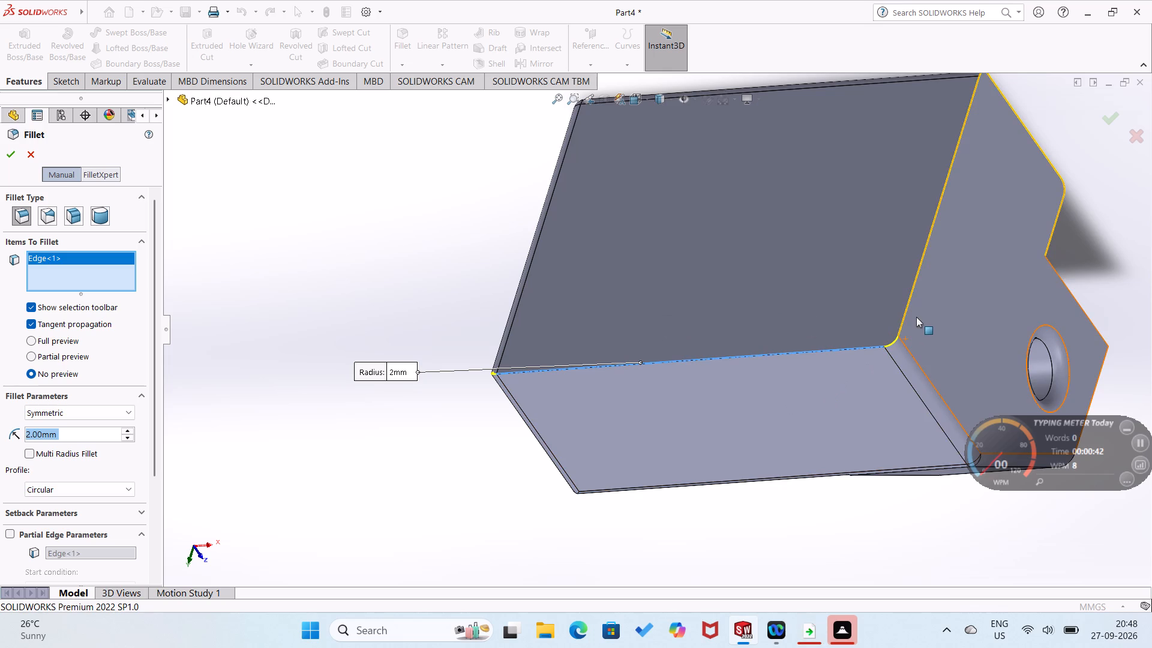
click(906, 310)
middle_drag(917, 336, 847, 336)
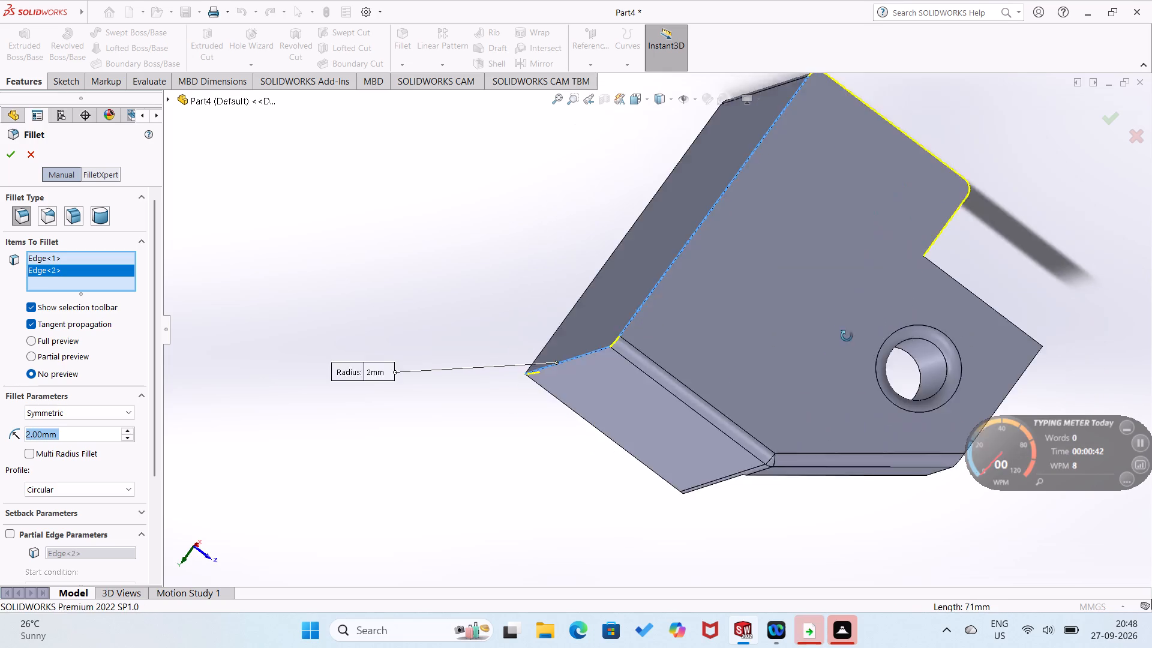
middle_drag(847, 336, 731, 367)
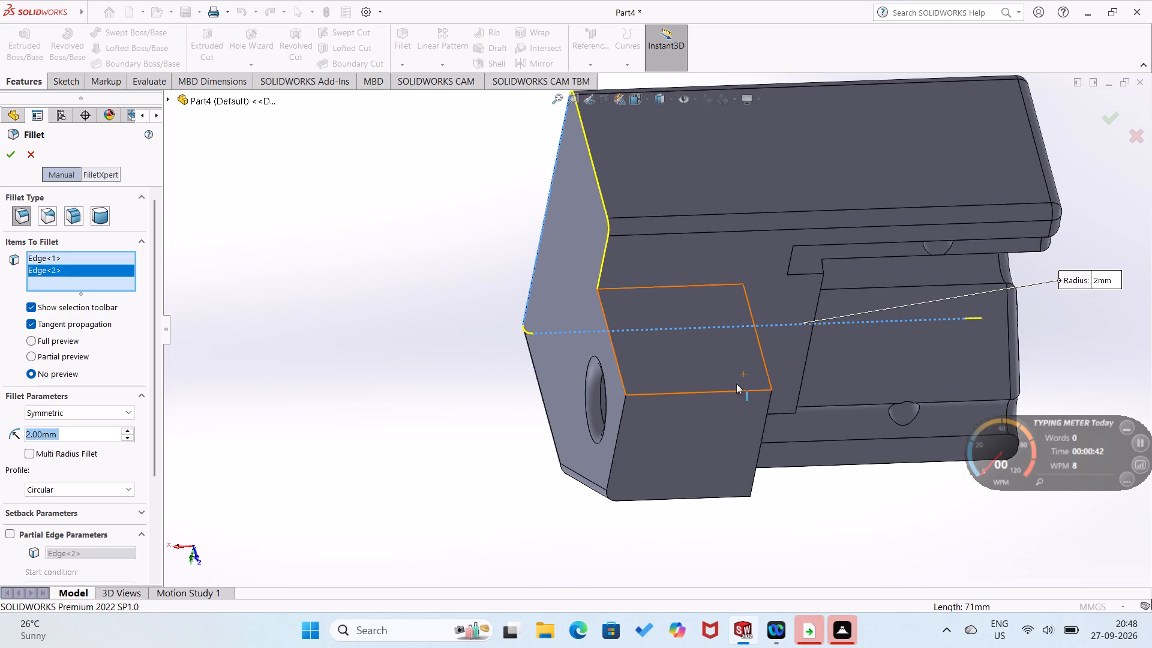
click(696, 392)
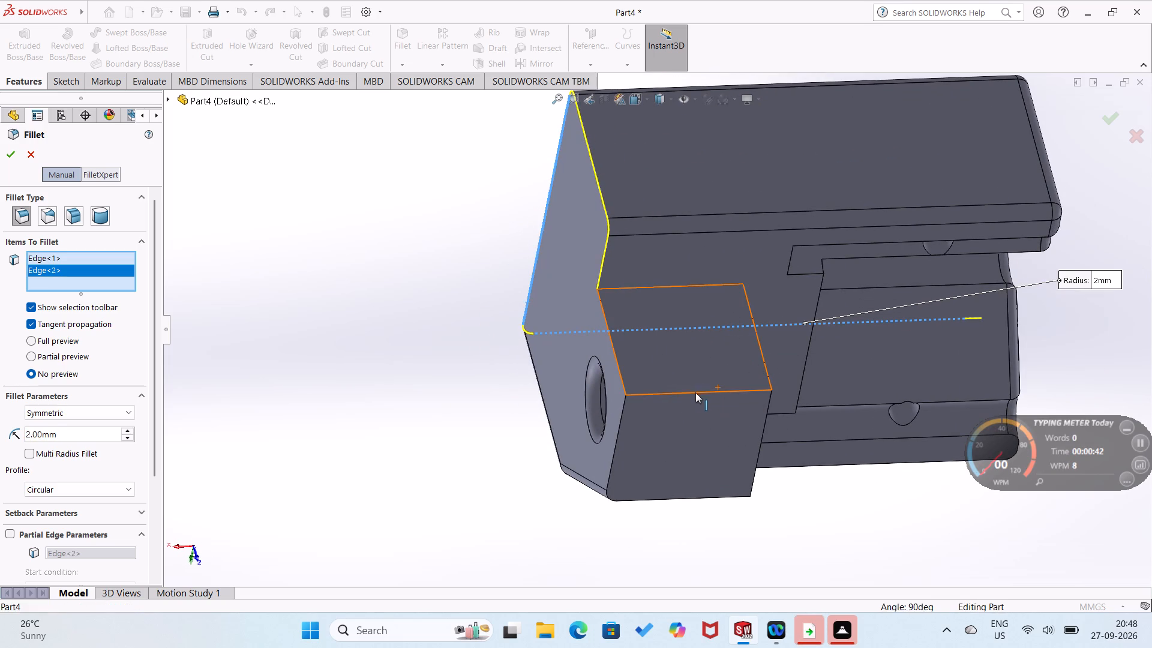
click(619, 374)
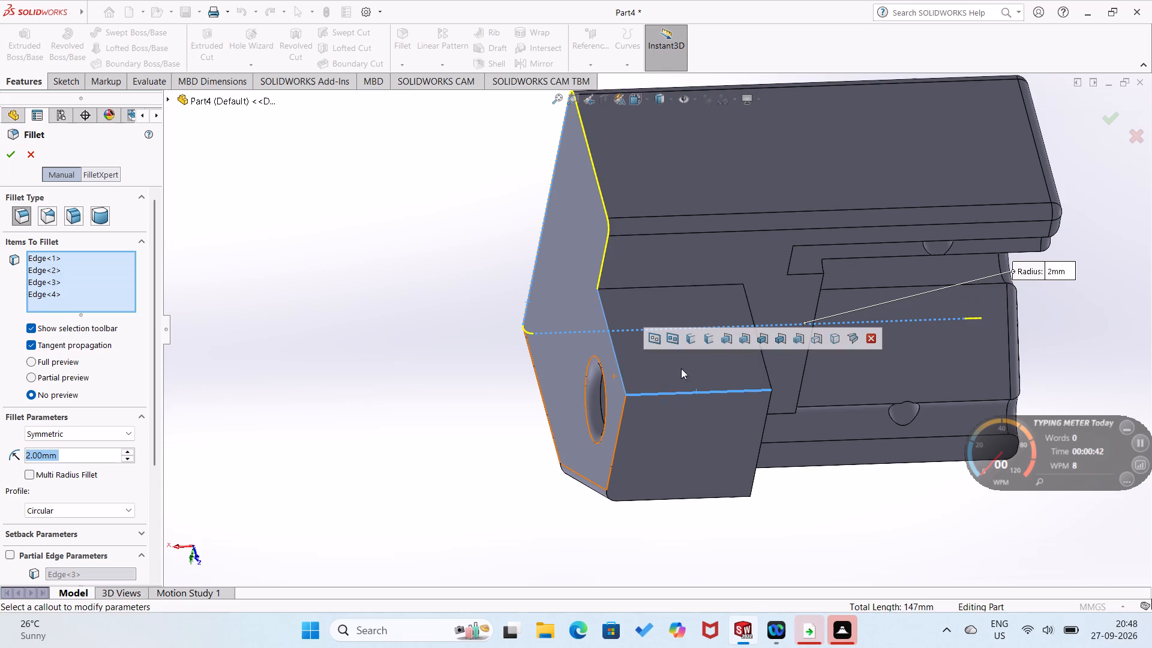
click(765, 362)
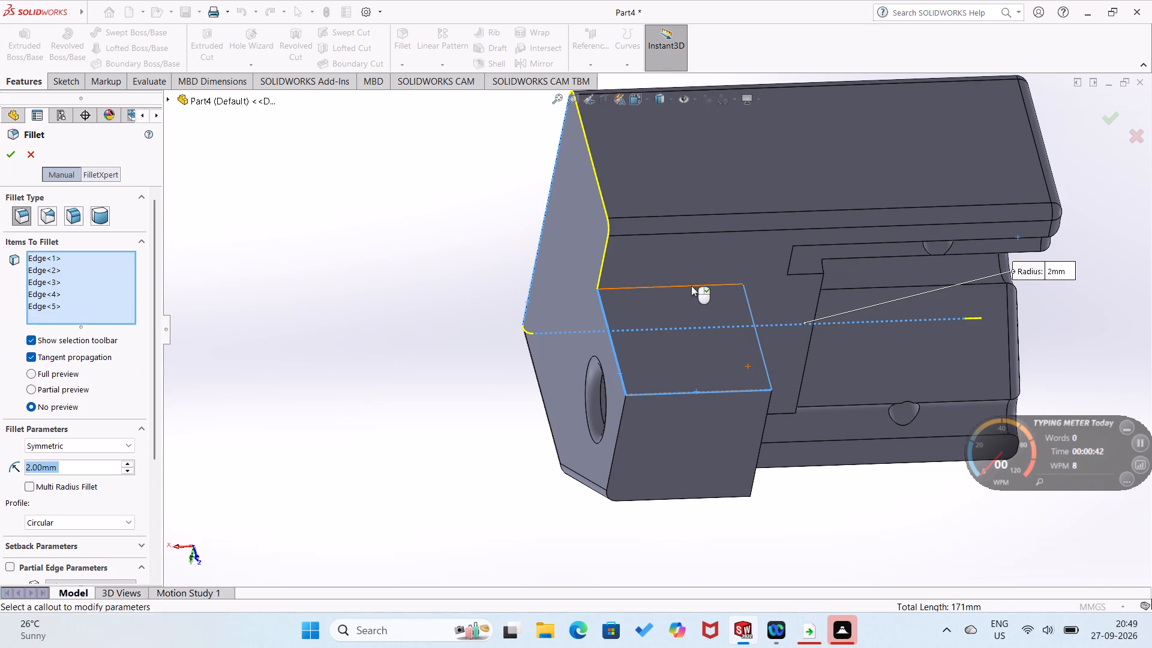
click(691, 286)
middle_drag(802, 278, 781, 146)
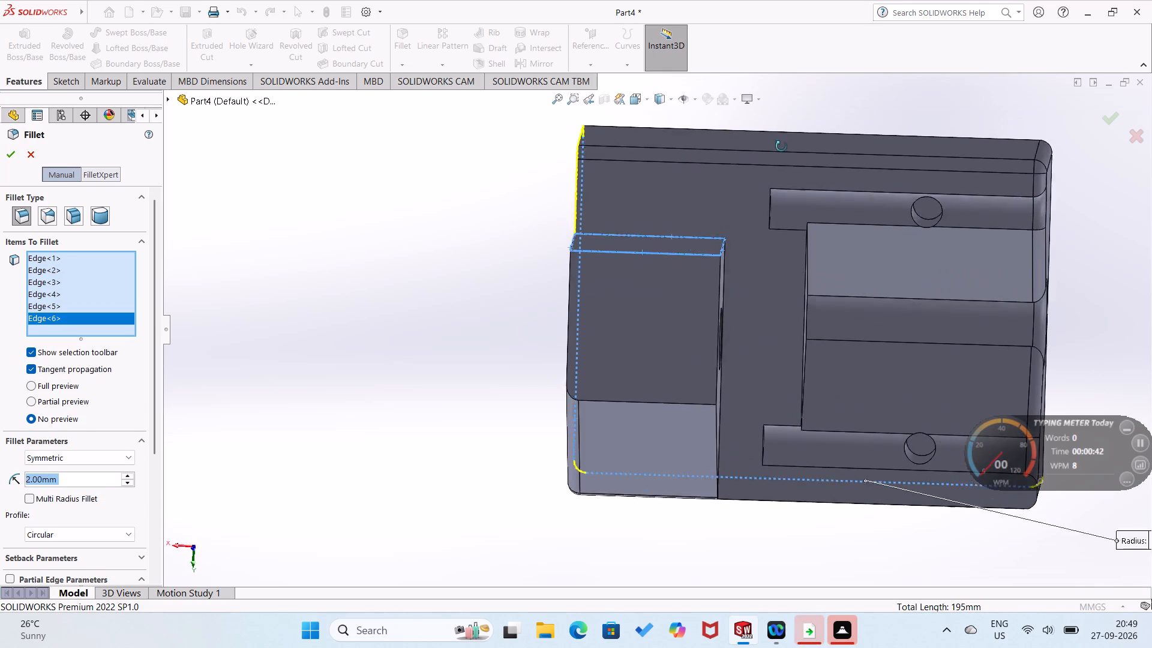
middle_drag(781, 146, 782, 122)
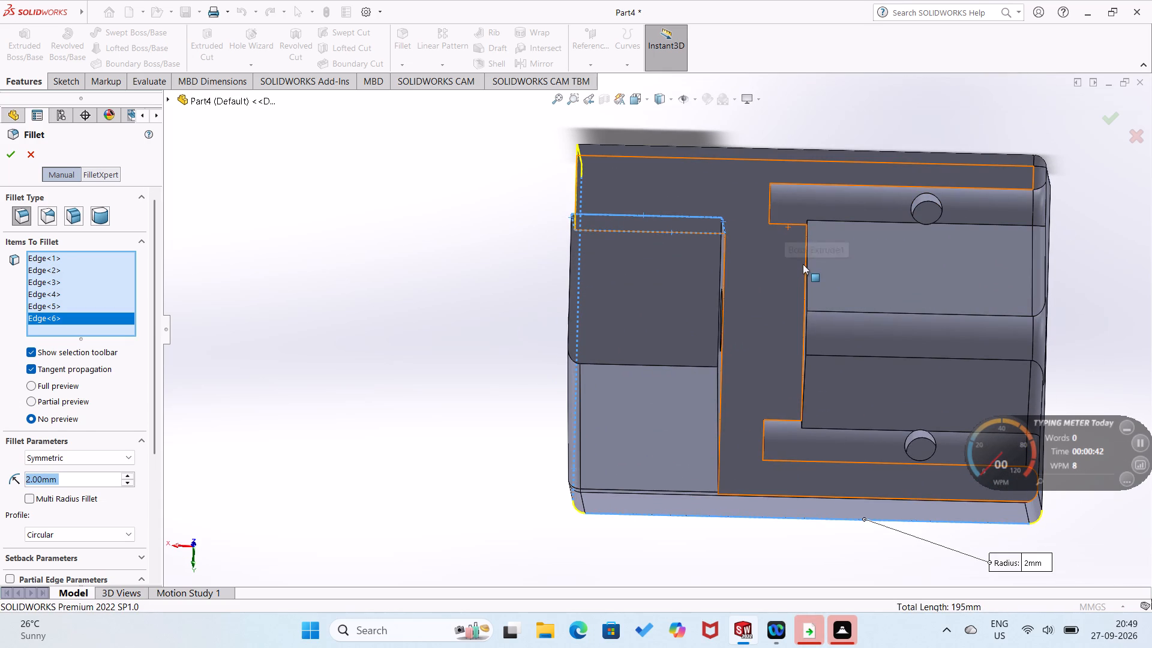
click(804, 272)
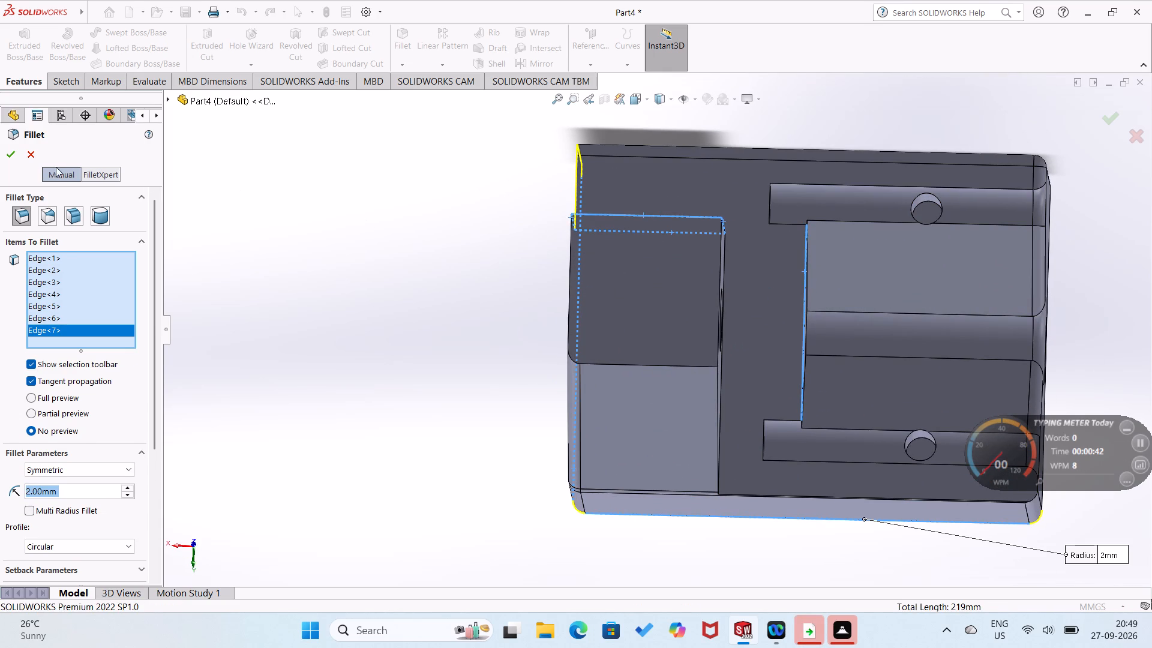
click(11, 160)
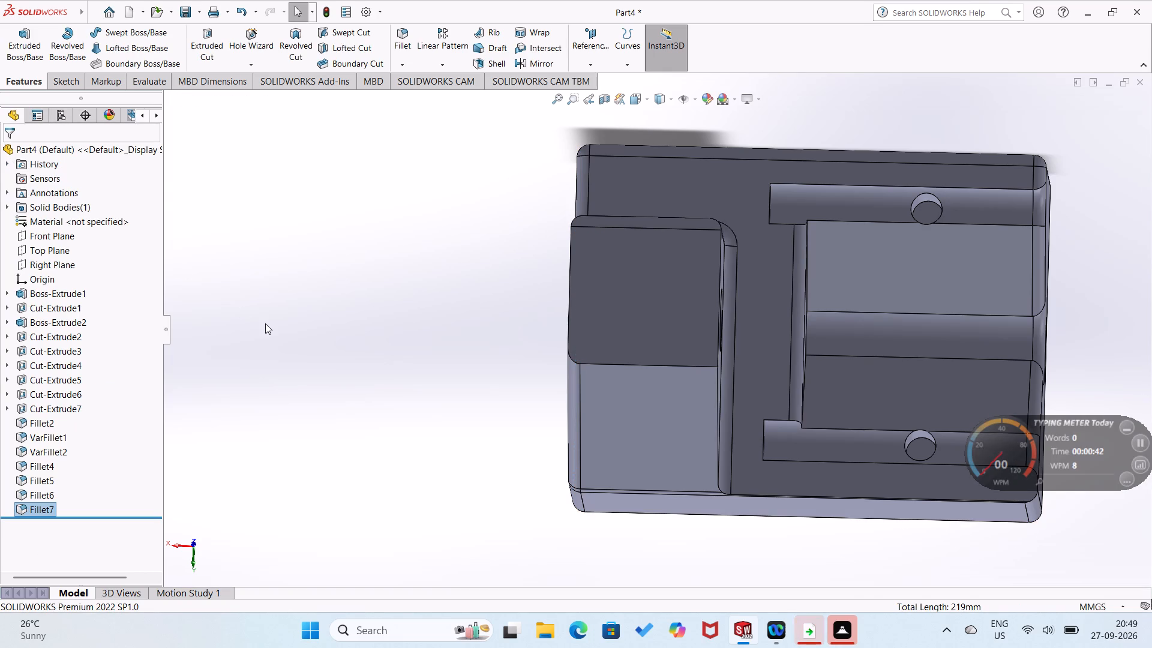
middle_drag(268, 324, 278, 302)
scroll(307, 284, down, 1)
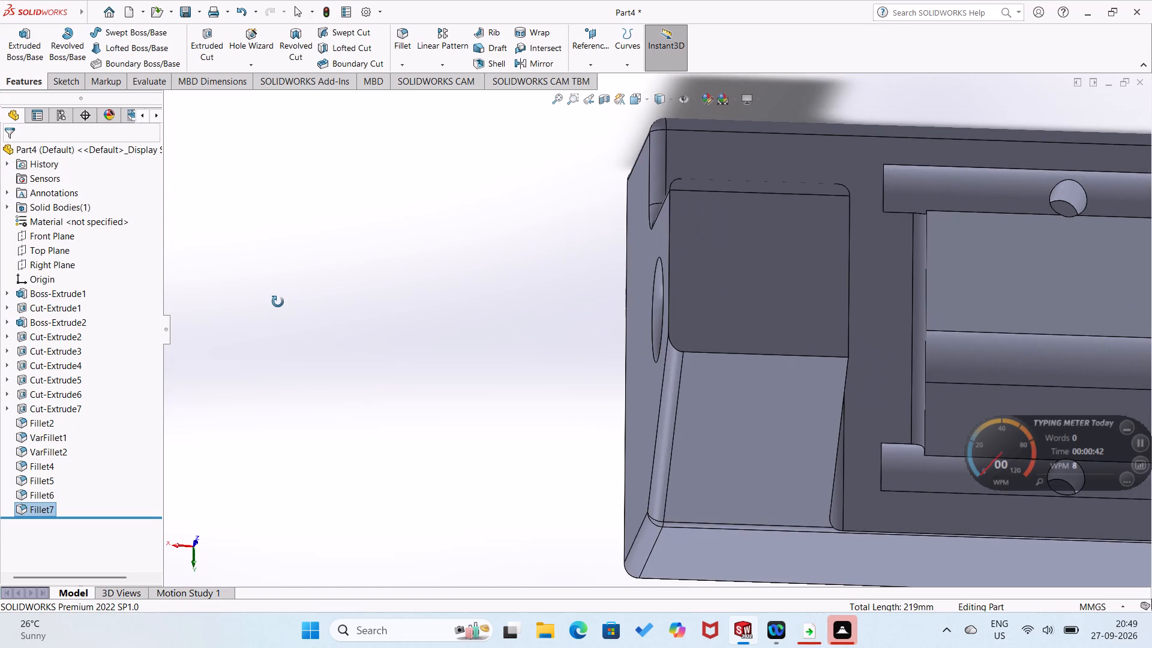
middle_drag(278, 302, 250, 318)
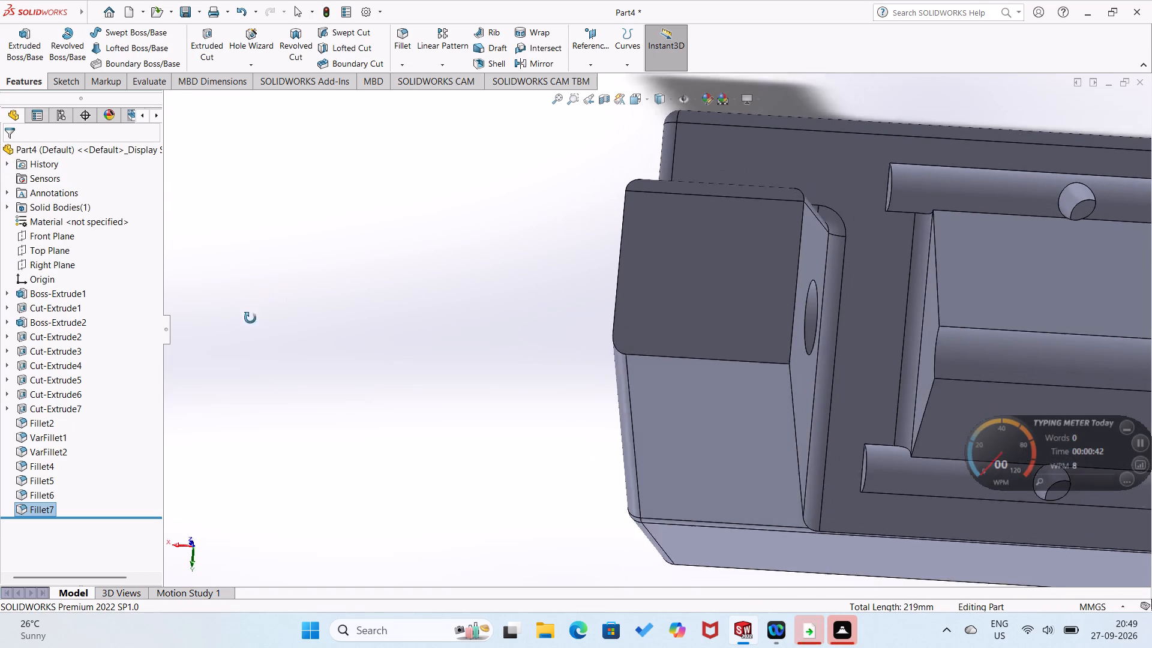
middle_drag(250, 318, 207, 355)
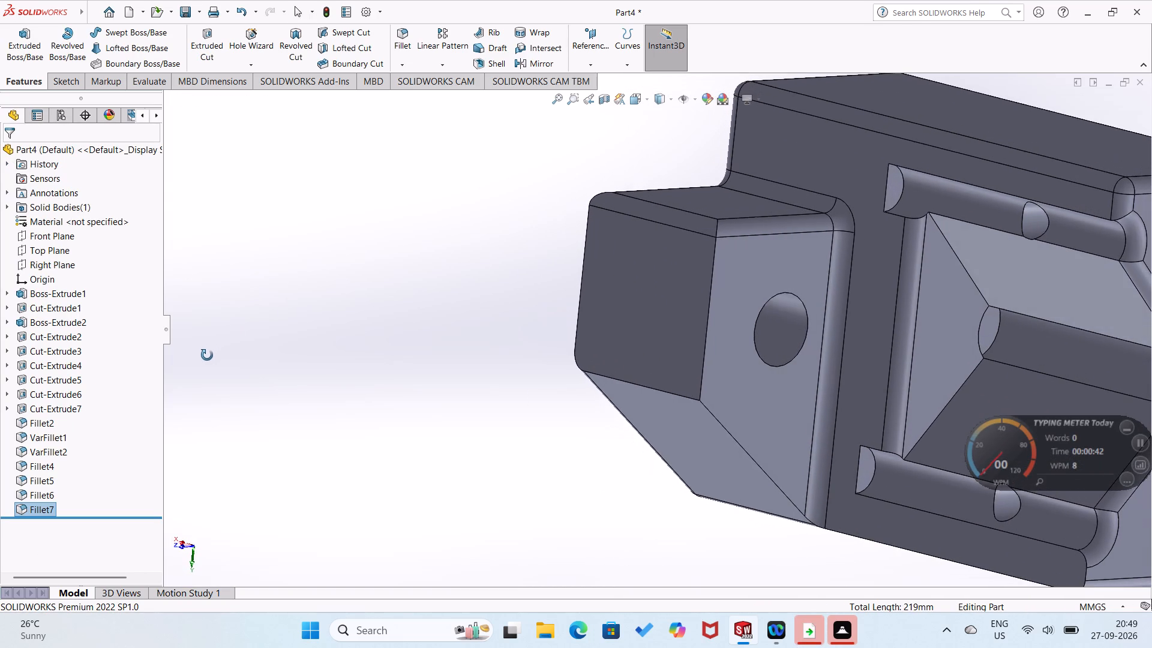
Fillet the boss's sloped-face edges, where it meets the flat outer face and the face with the hole, with a constant 2 mm radius.
middle_drag(207, 355, 283, 325)
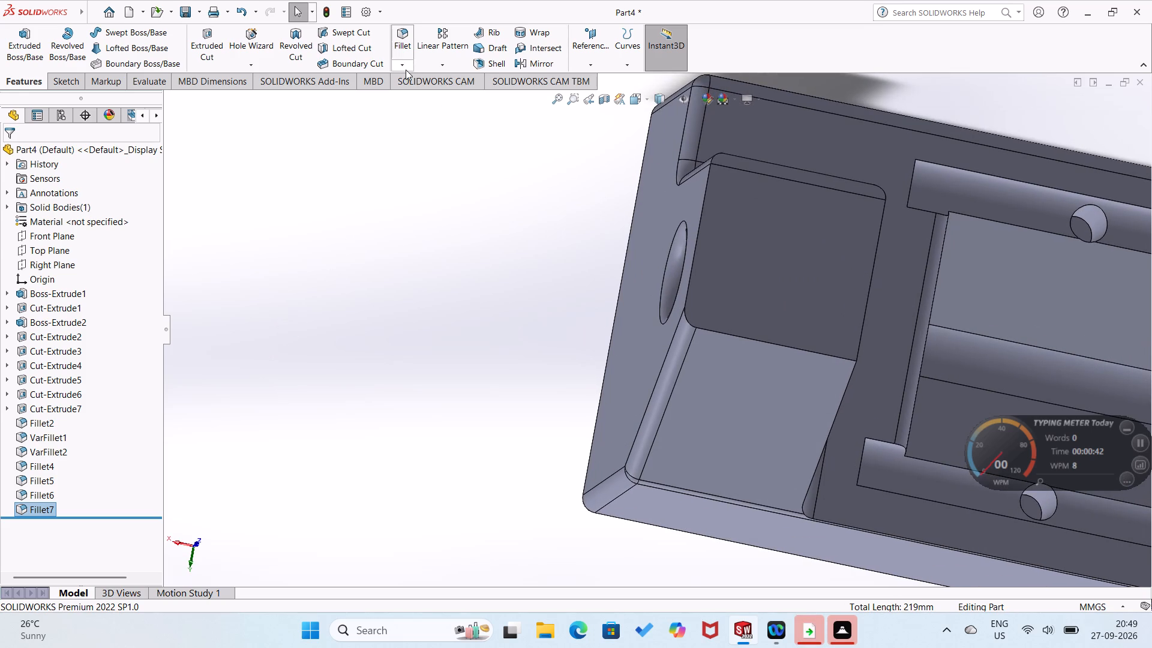
click(406, 70)
click(405, 78)
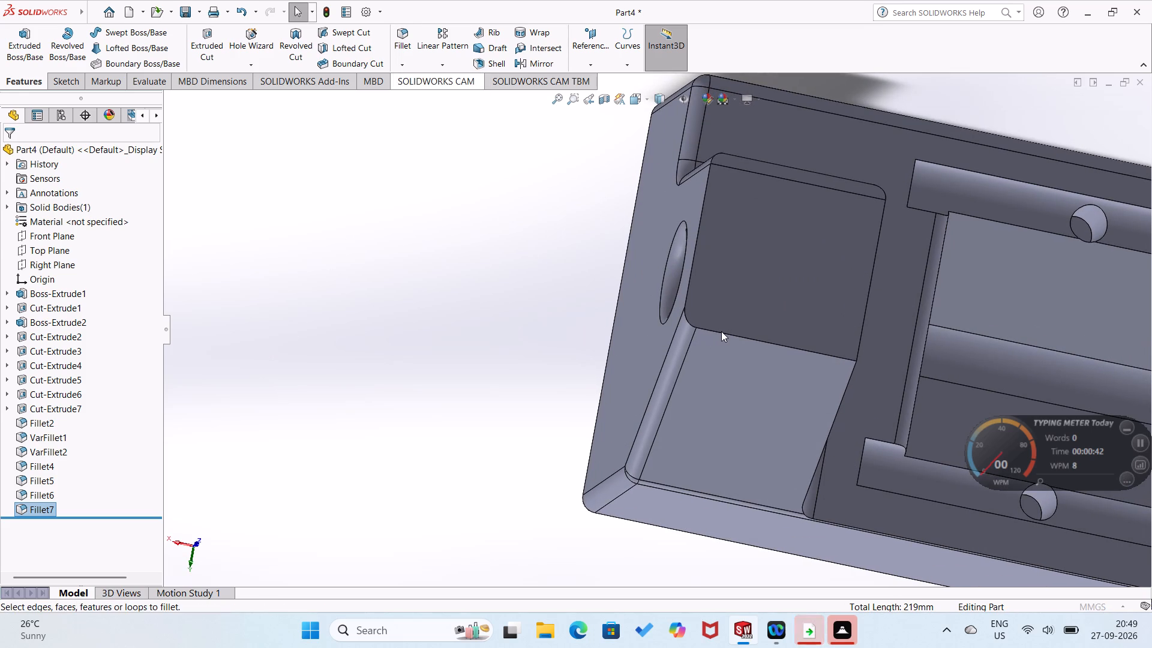
click(728, 335)
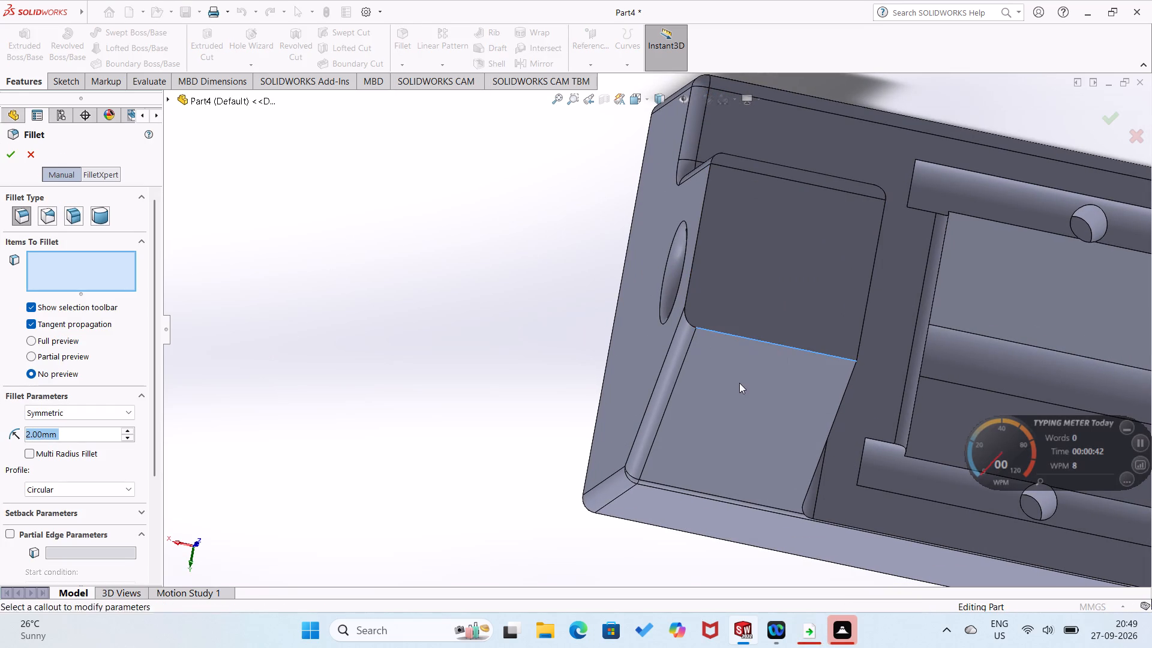
middle_drag(739, 385, 673, 391)
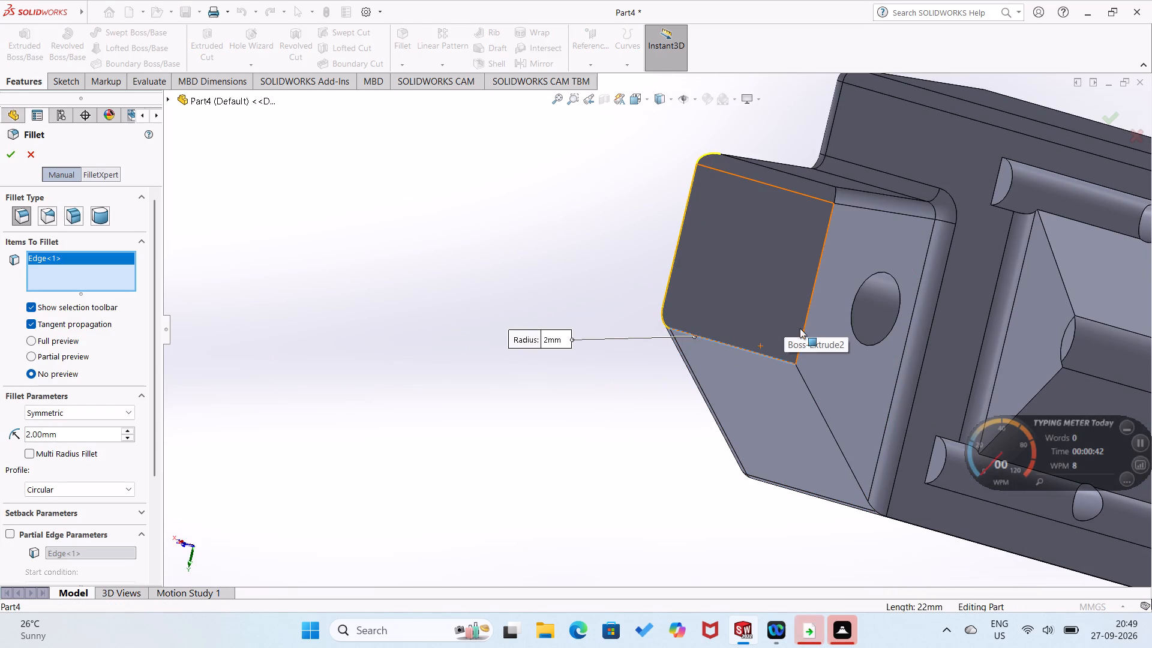
click(836, 439)
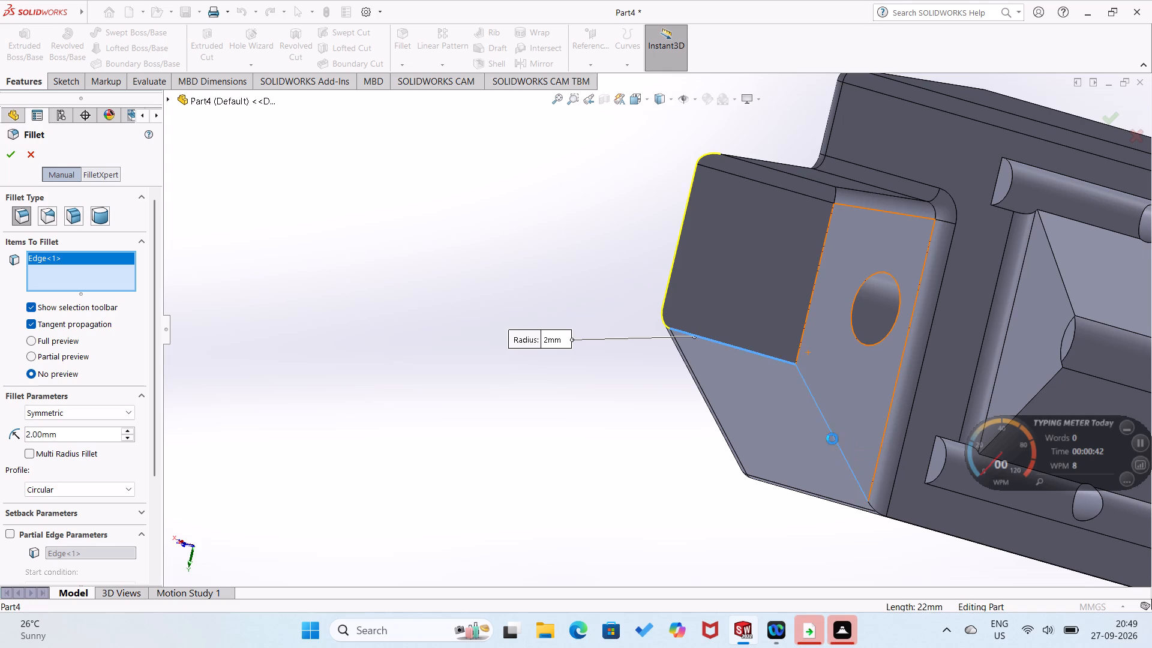
click(10, 152)
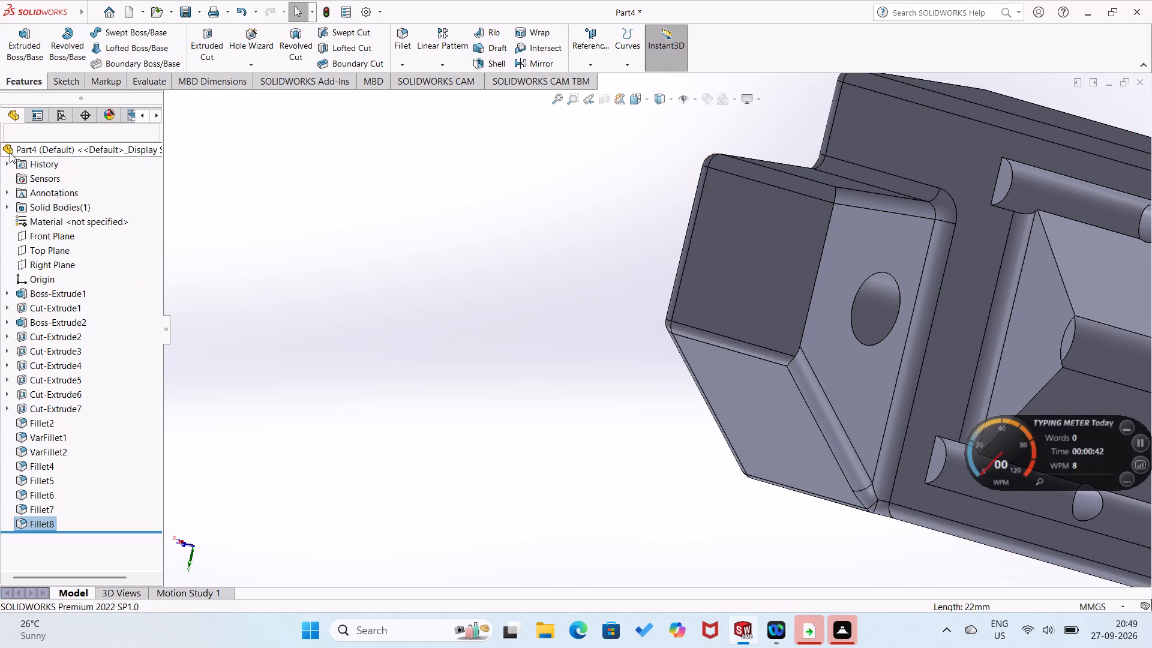
click(221, 314)
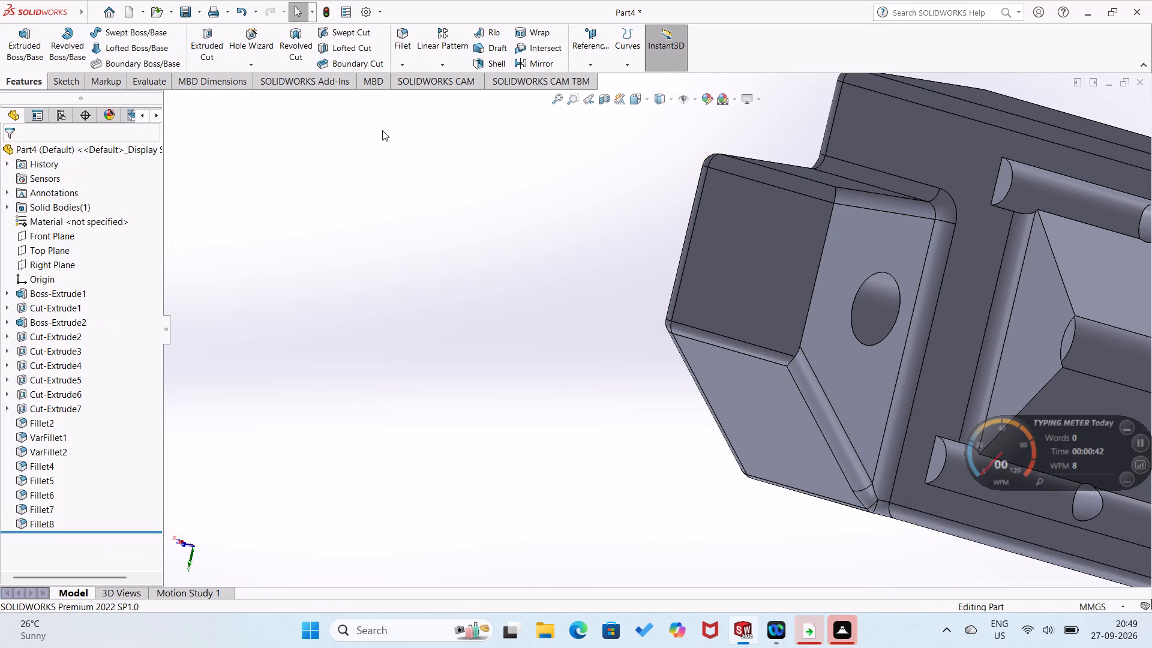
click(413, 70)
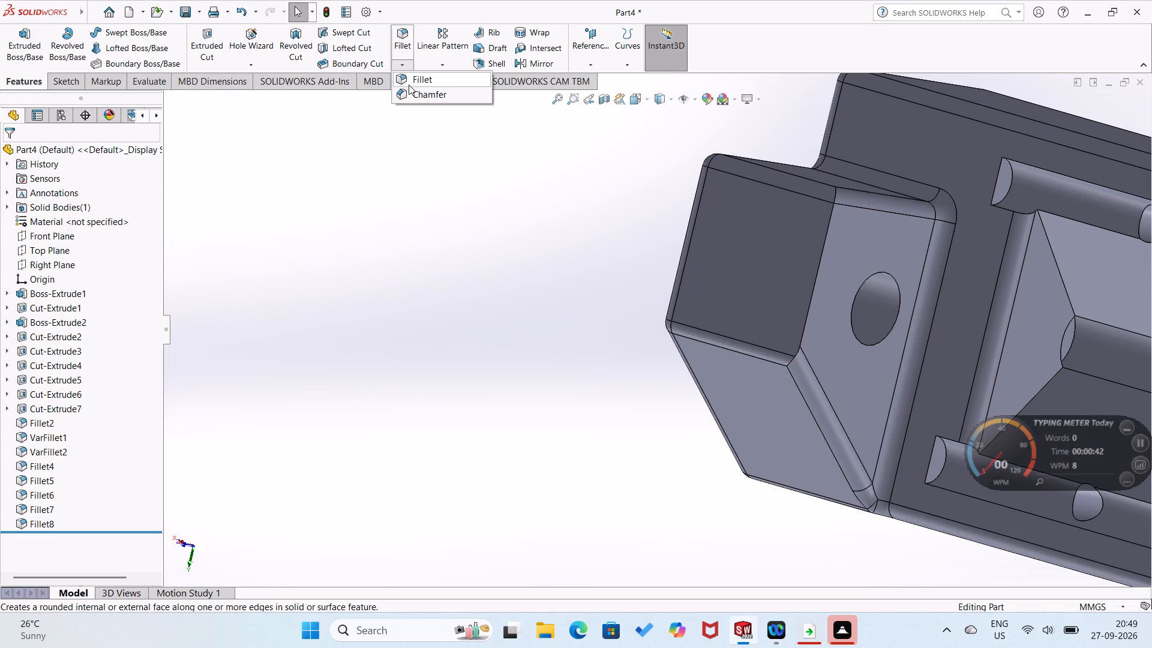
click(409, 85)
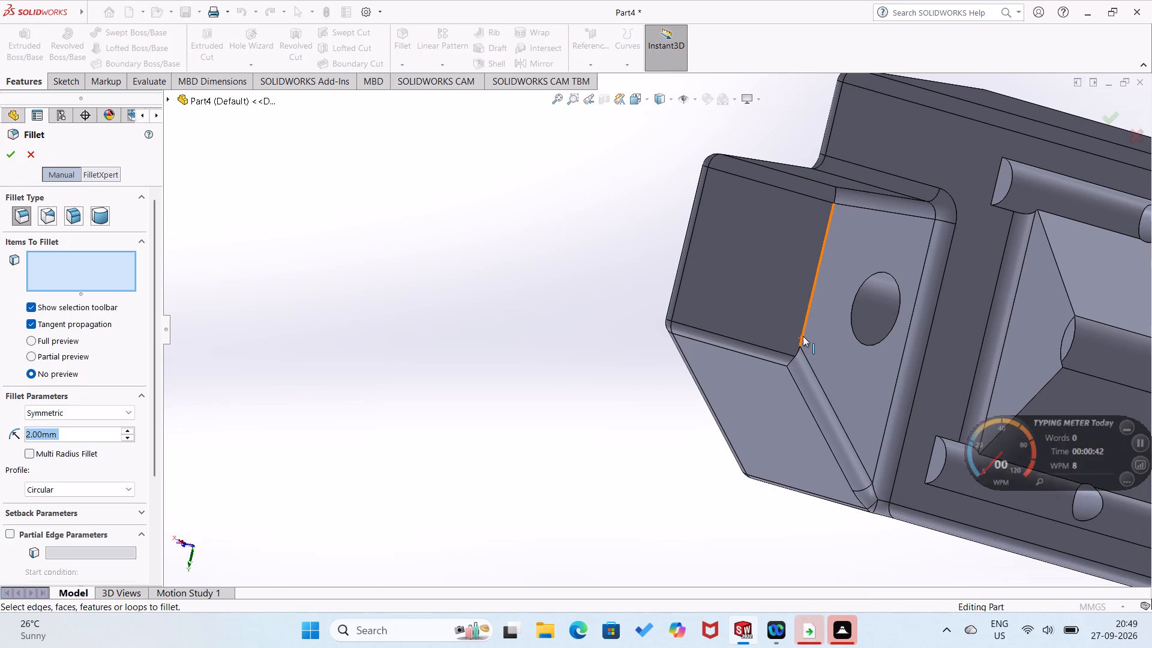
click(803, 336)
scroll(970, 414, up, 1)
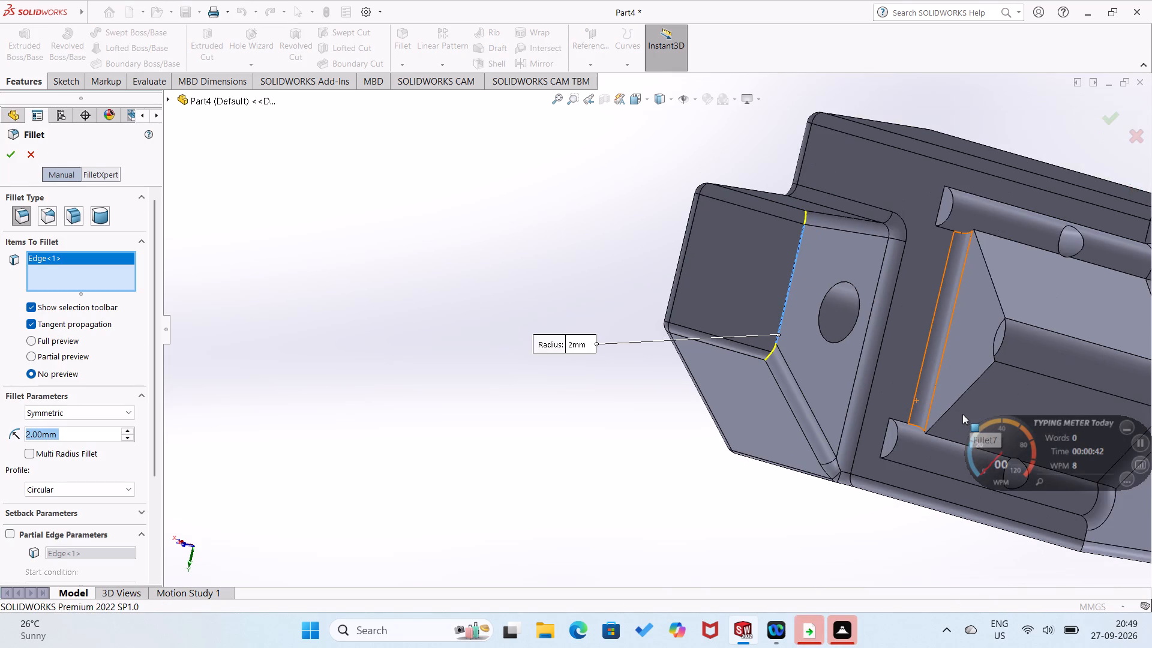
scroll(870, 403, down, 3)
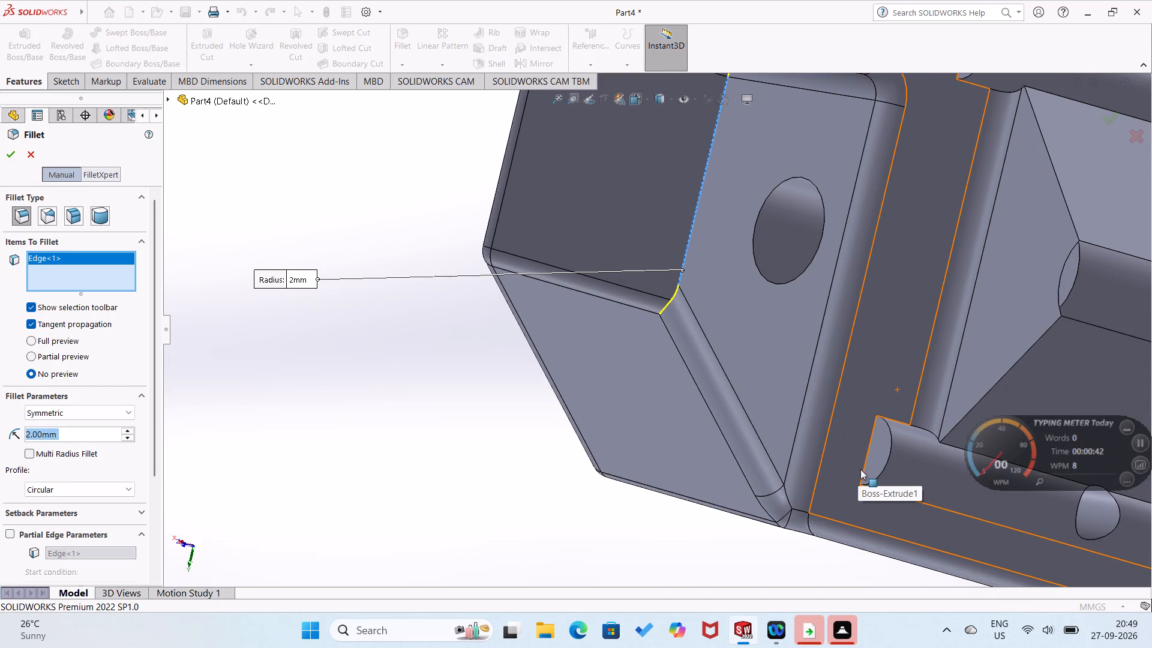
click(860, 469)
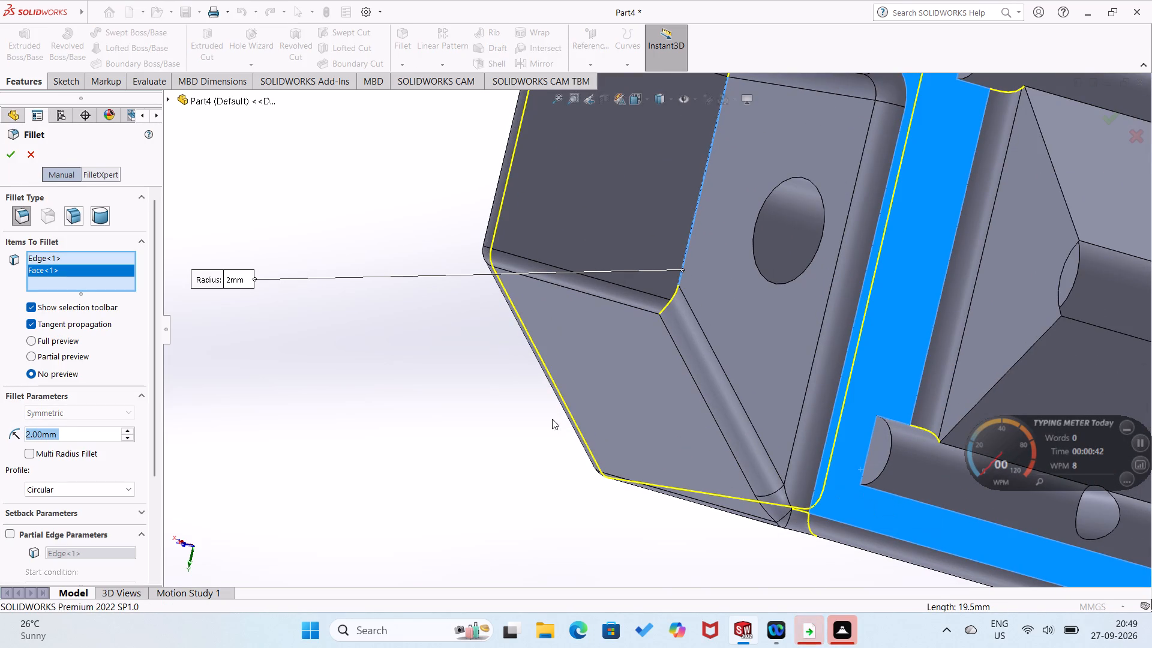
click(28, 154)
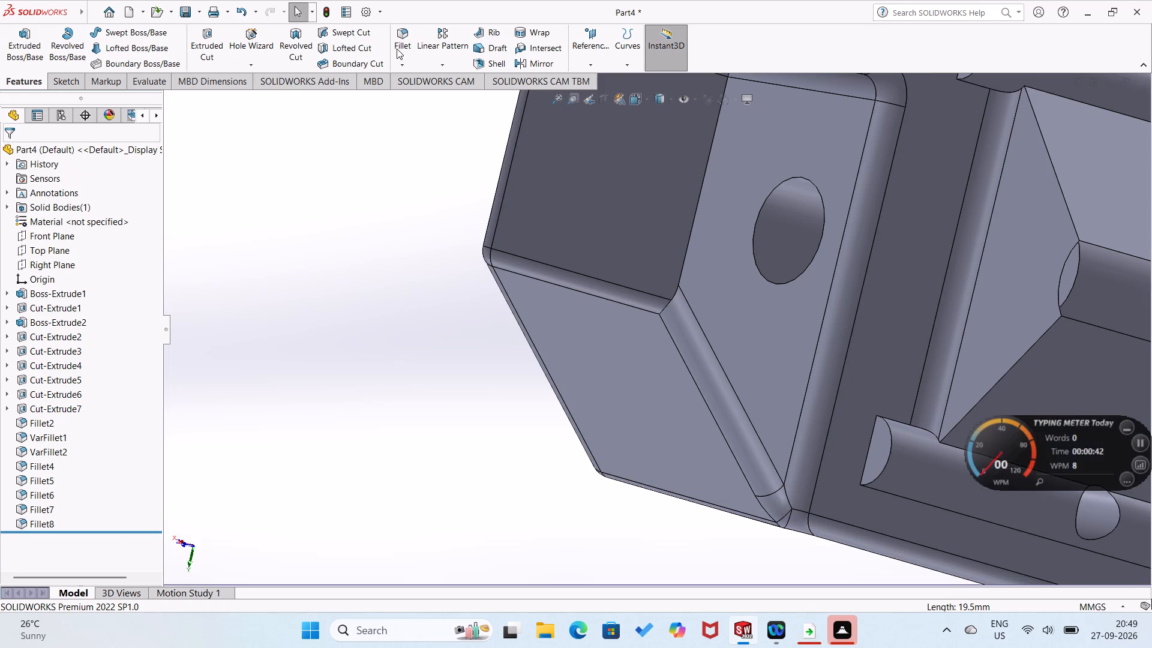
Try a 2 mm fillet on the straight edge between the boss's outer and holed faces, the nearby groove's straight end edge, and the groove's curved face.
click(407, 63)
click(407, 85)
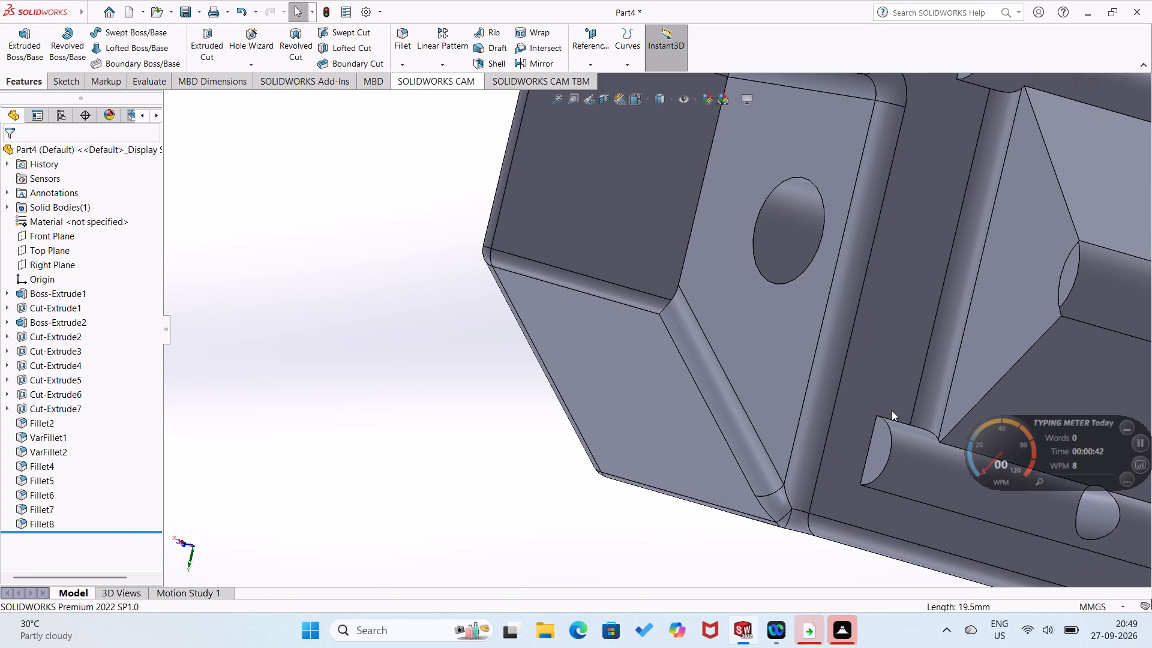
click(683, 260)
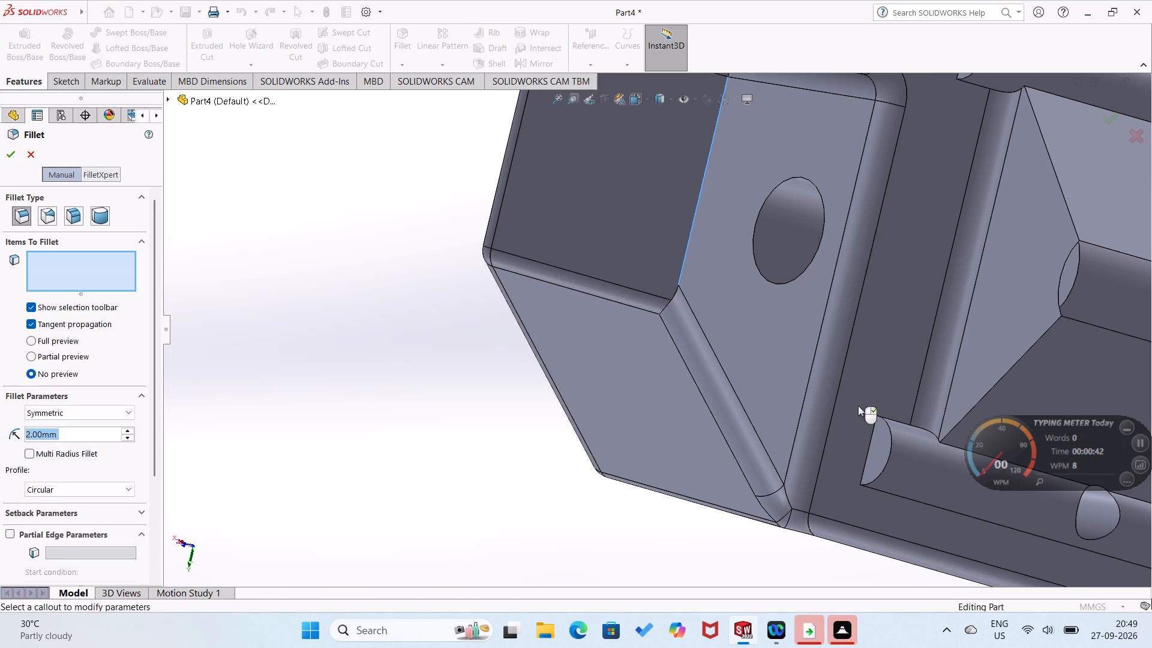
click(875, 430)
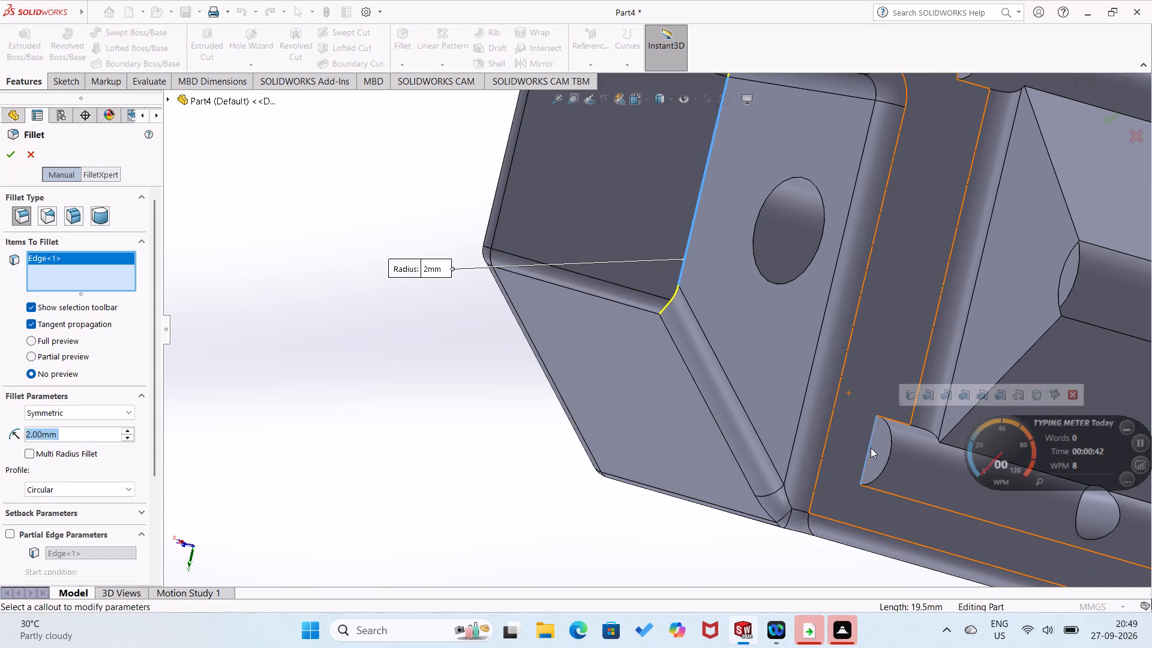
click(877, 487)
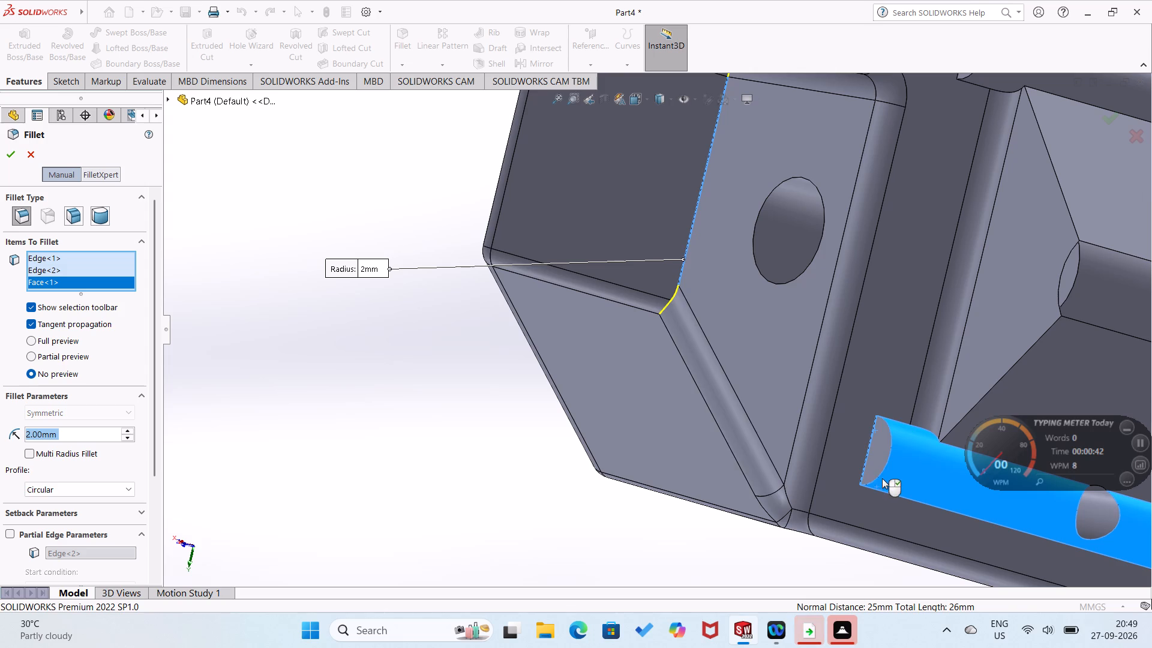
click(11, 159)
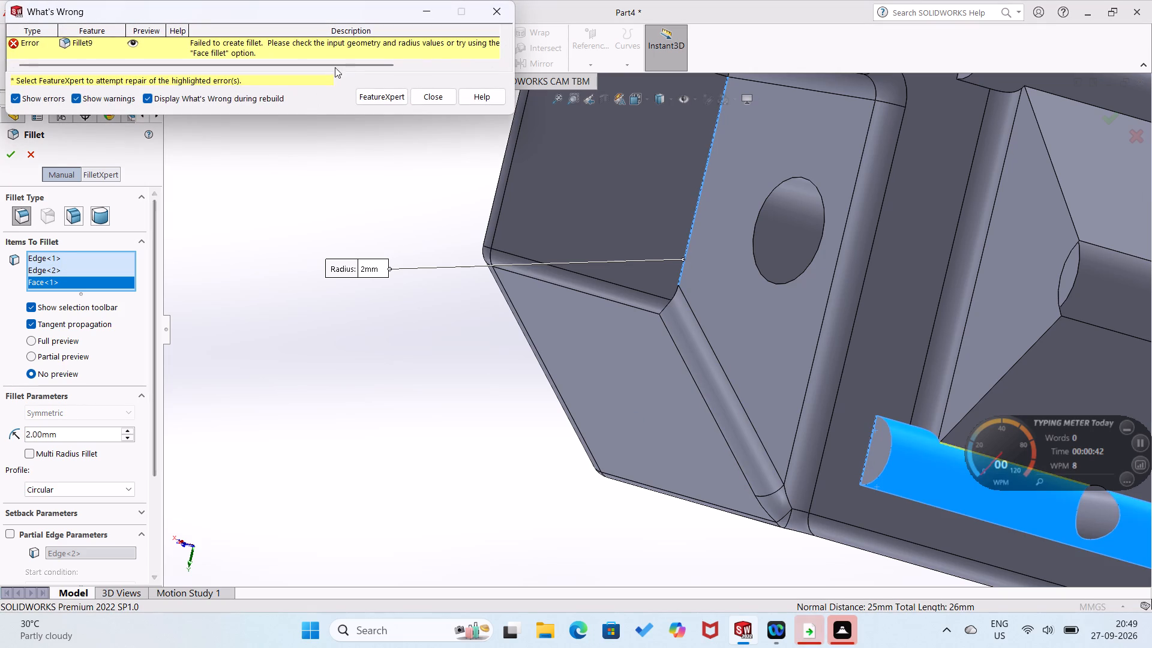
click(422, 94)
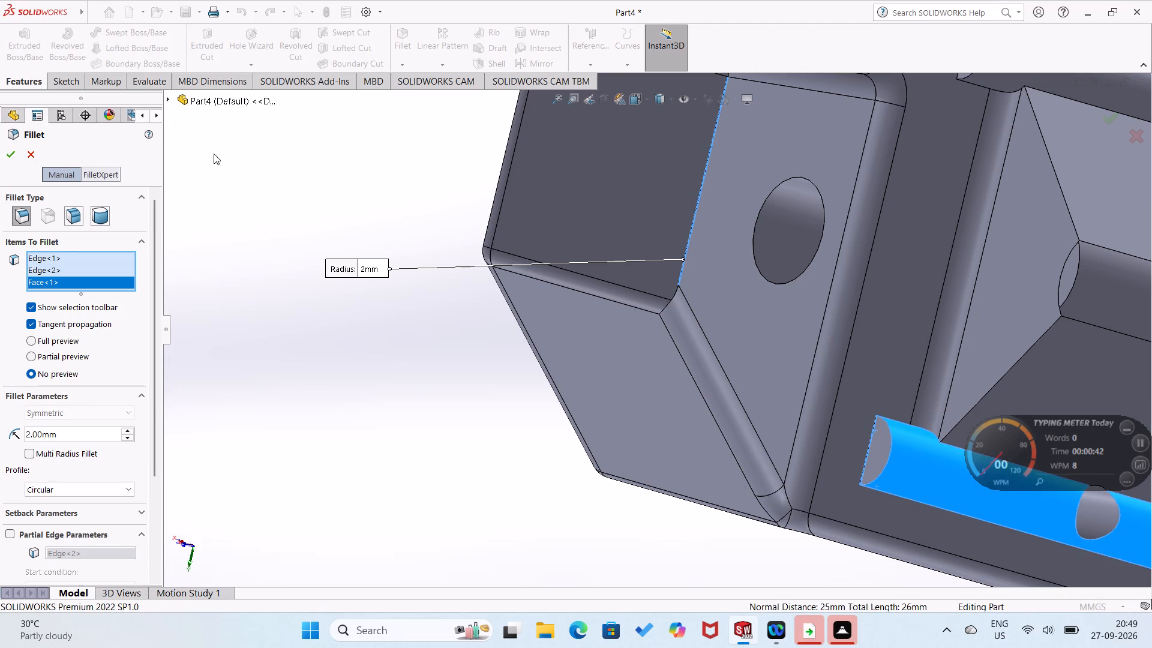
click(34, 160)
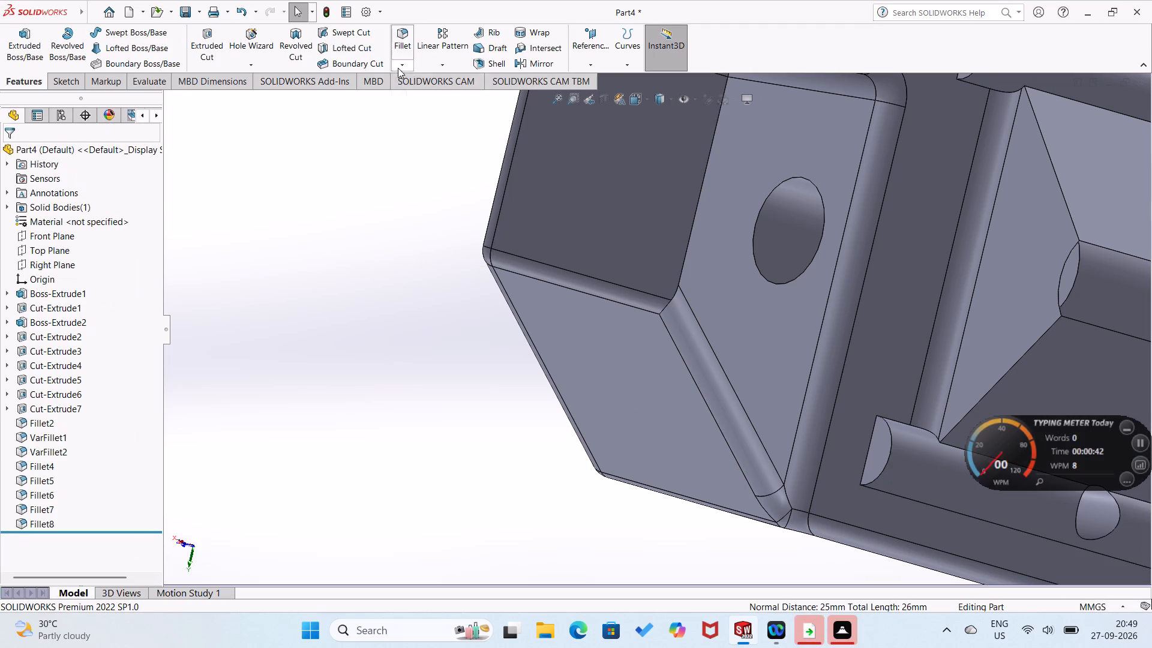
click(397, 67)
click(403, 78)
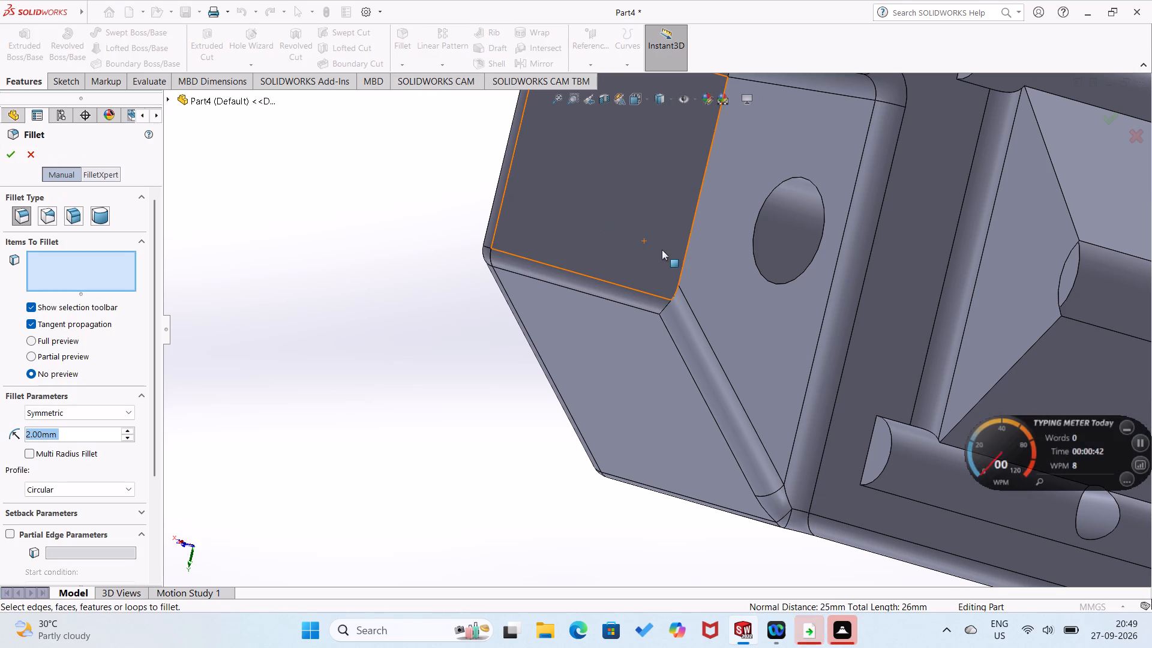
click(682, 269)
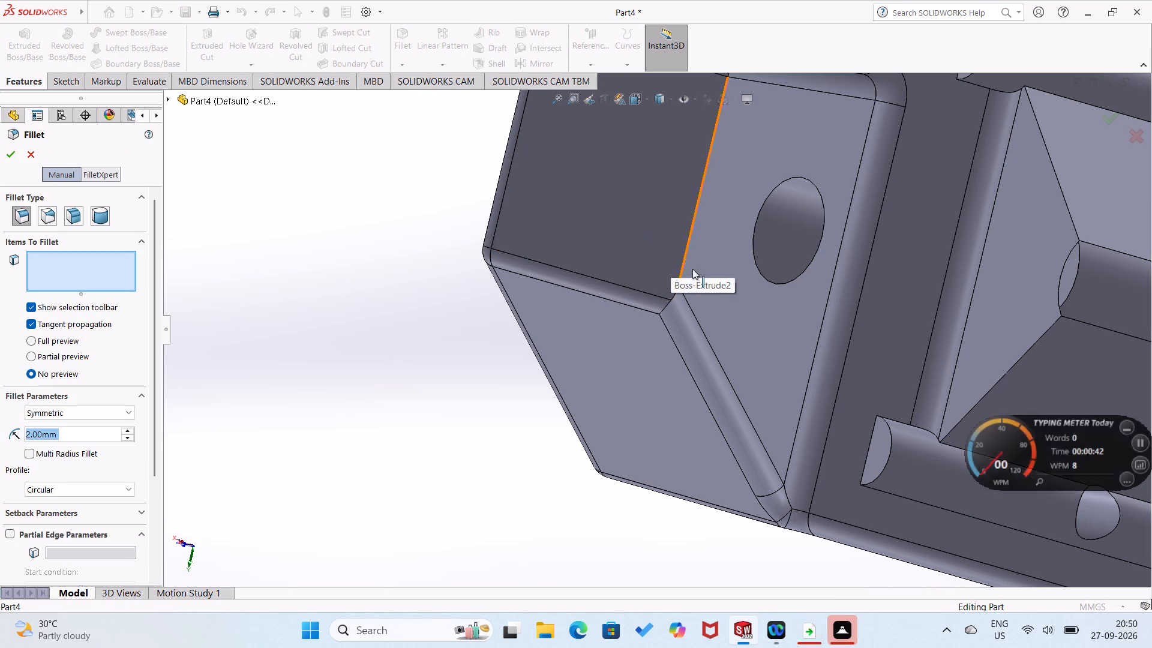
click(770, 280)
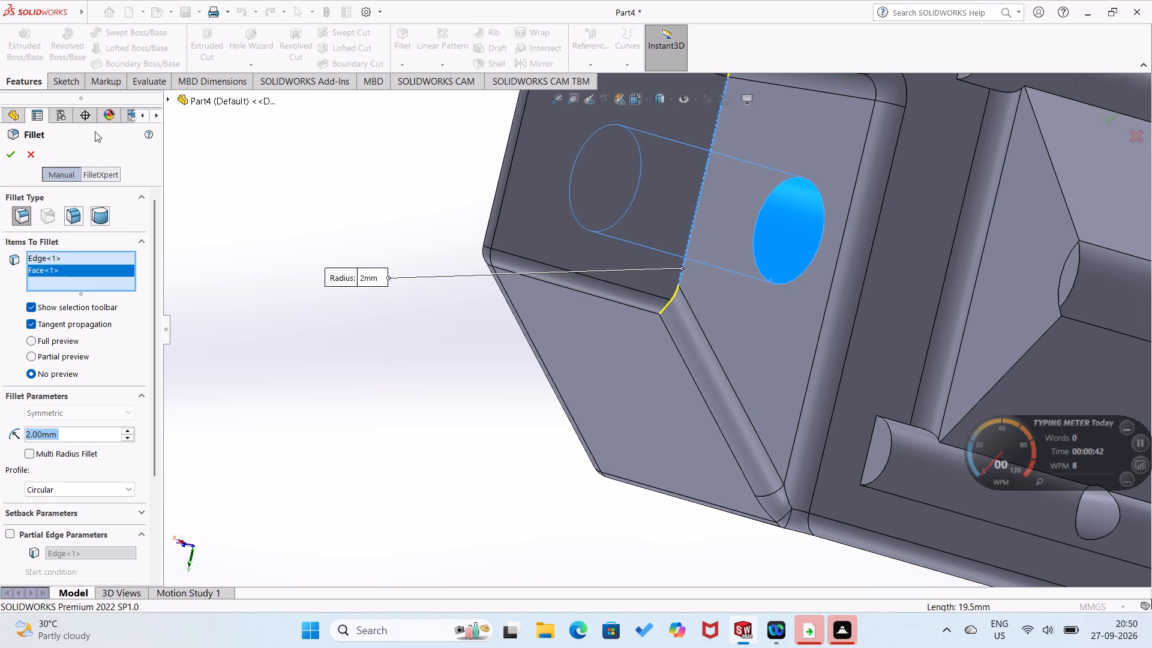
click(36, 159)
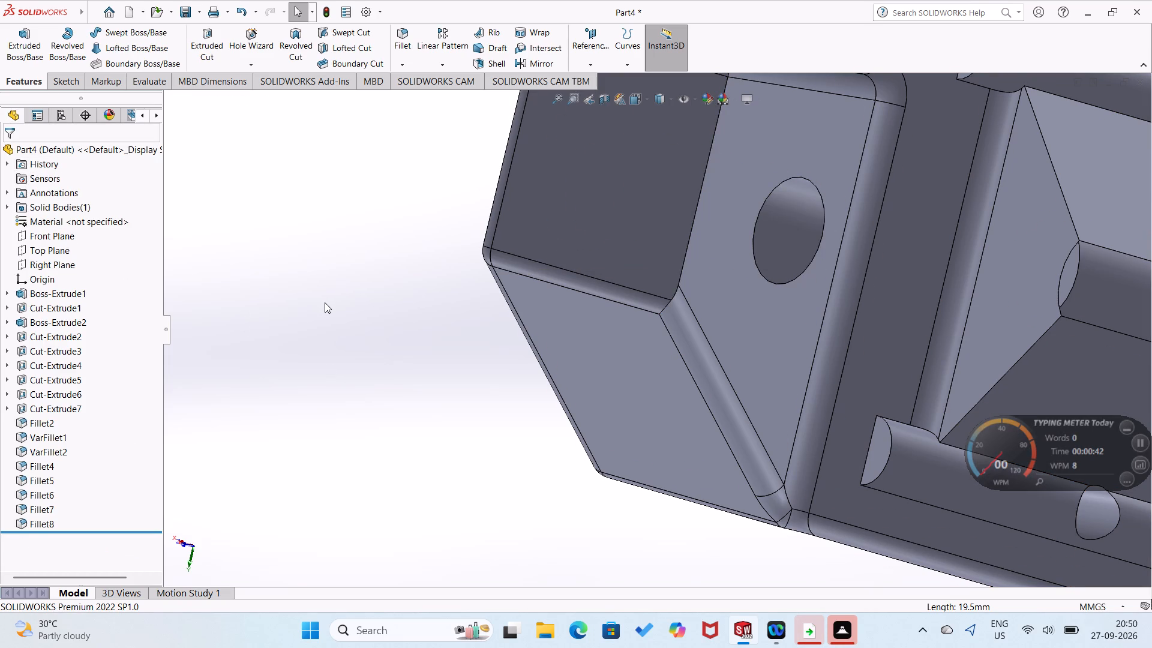
Fillet the straight edge between the boss's flat outer face and holed face, plus the hole's rim on that face, with a 2 mm radius.
click(403, 64)
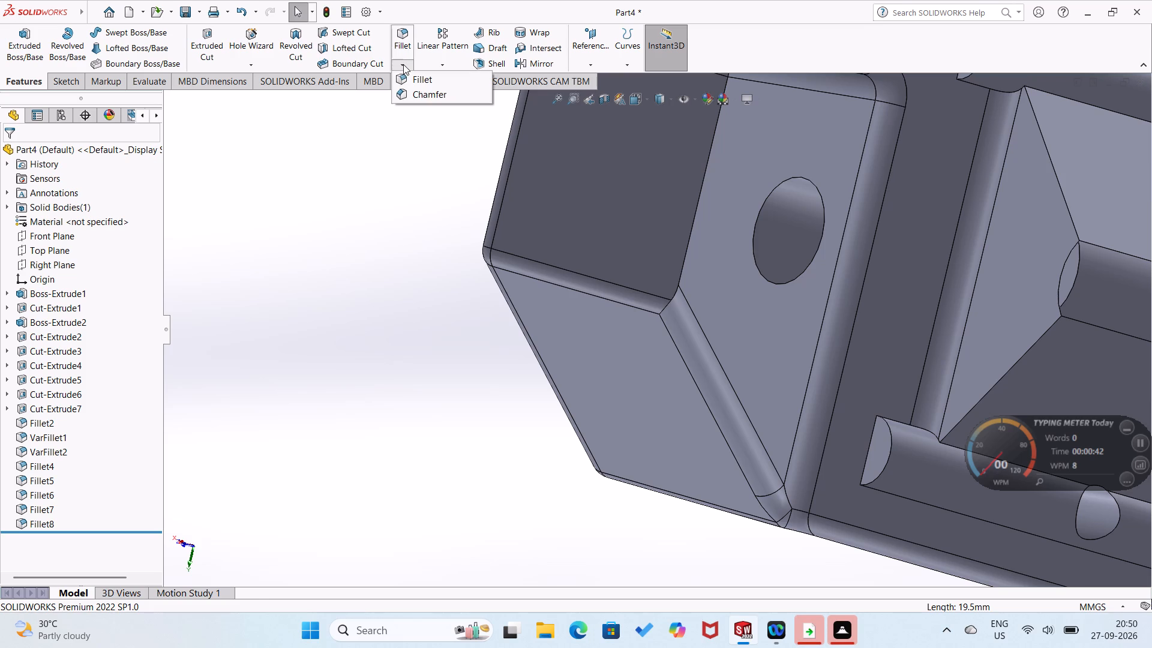
click(403, 79)
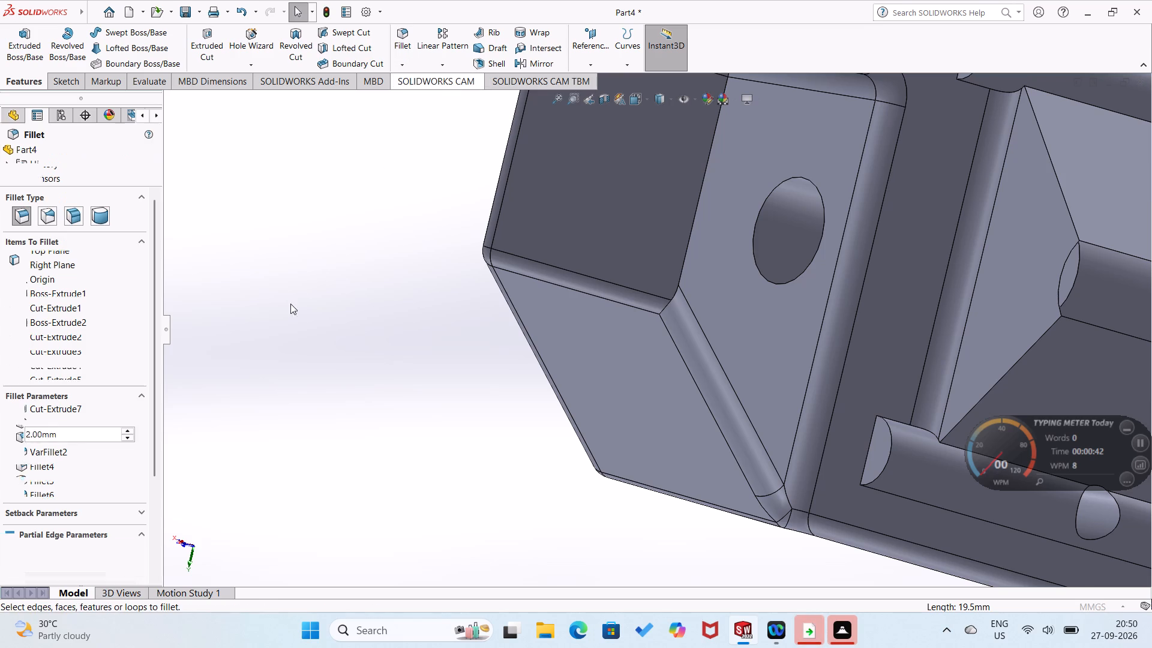
click(682, 269)
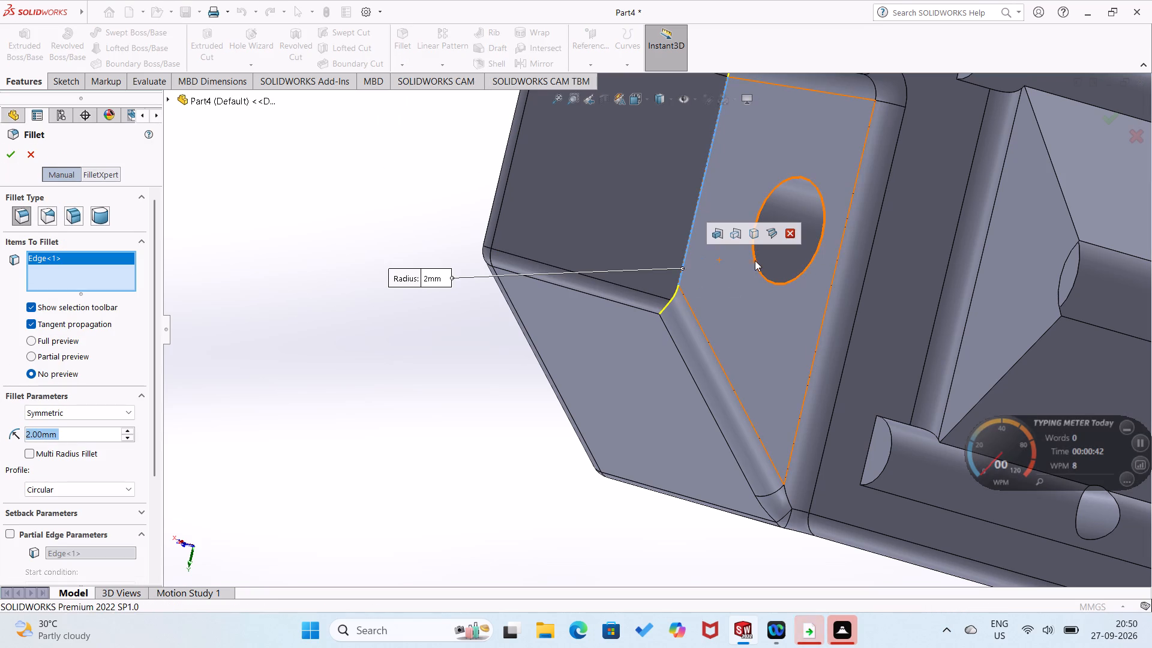
click(755, 260)
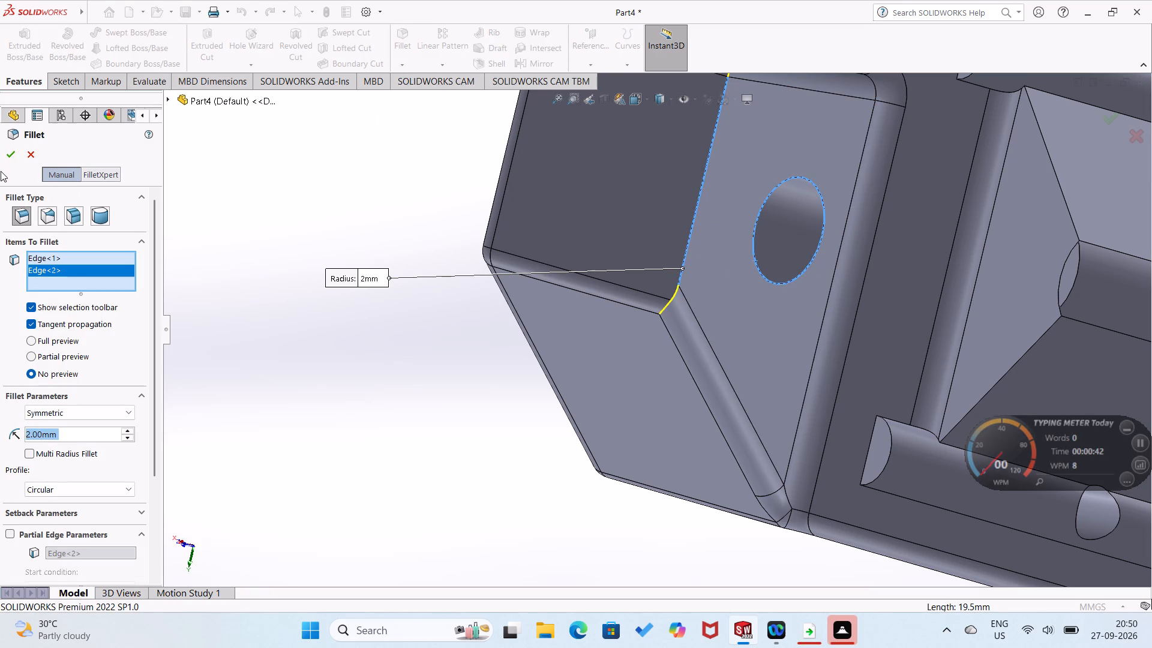
click(8, 158)
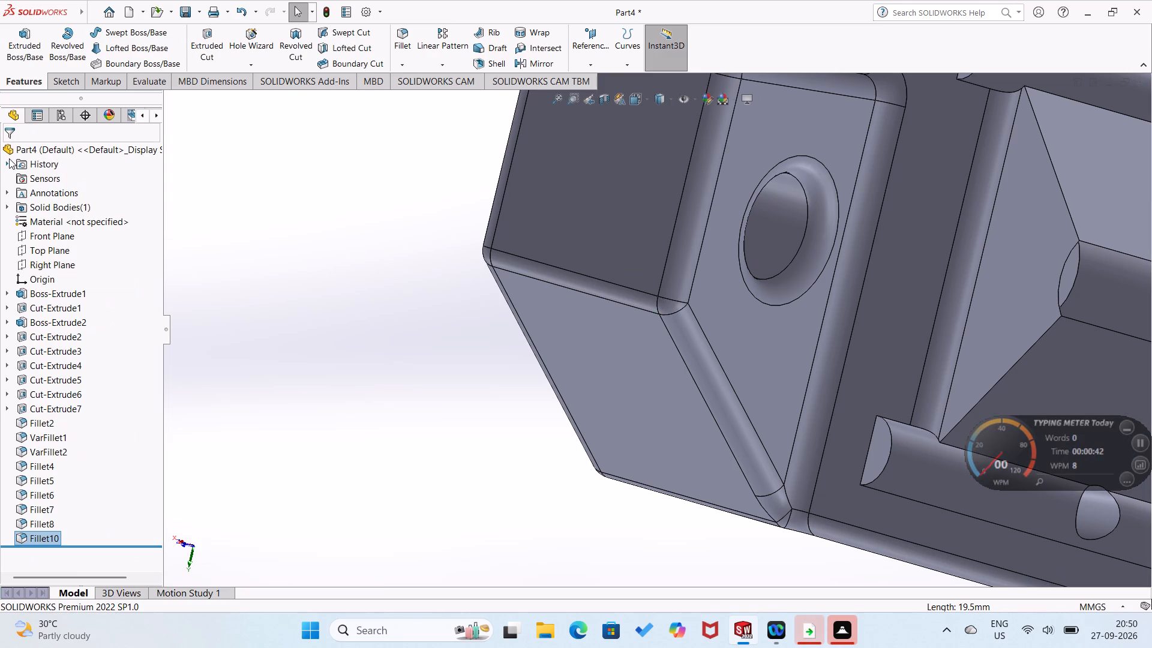
Fillet the straight end edge nearest the boss on the groove along the sloped side with a constant 2 mm radius.
drag(0, 644, 9, 647)
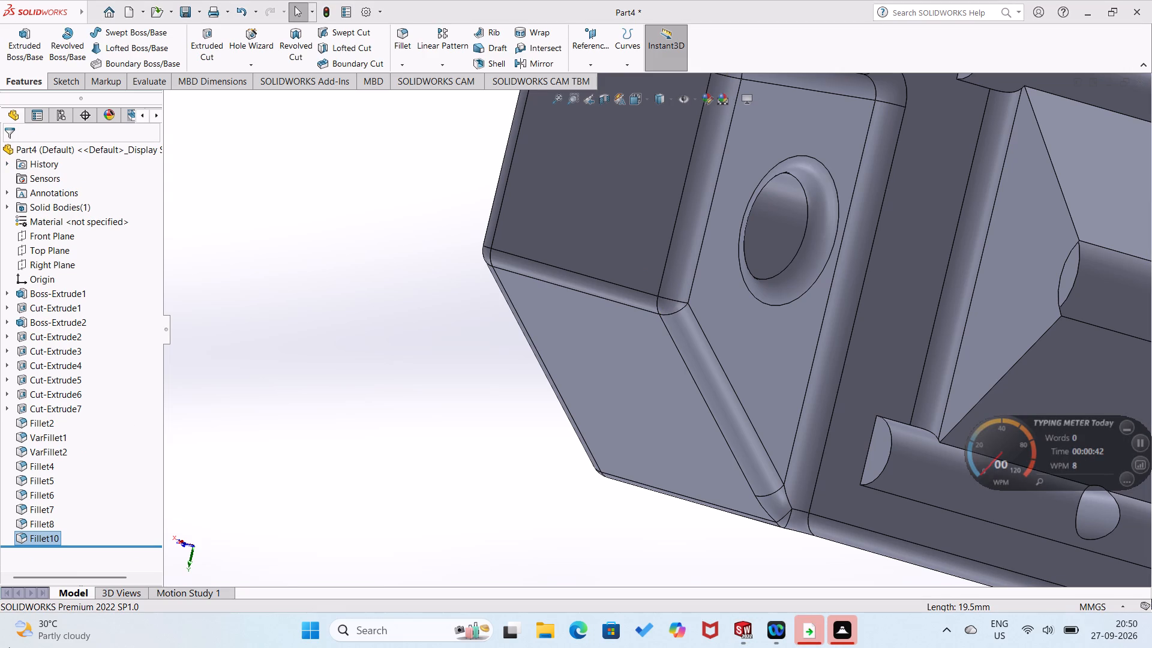
scroll(506, 548, down, 2)
scroll(736, 466, up, 4)
scroll(938, 380, down, 3)
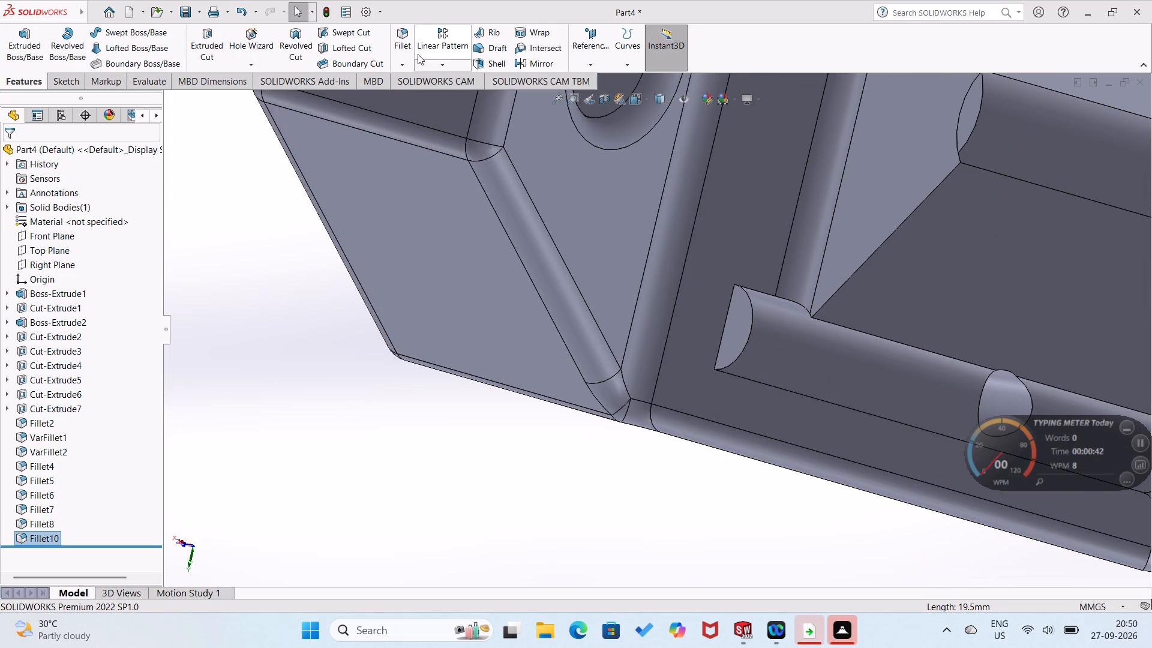
click(406, 63)
click(406, 79)
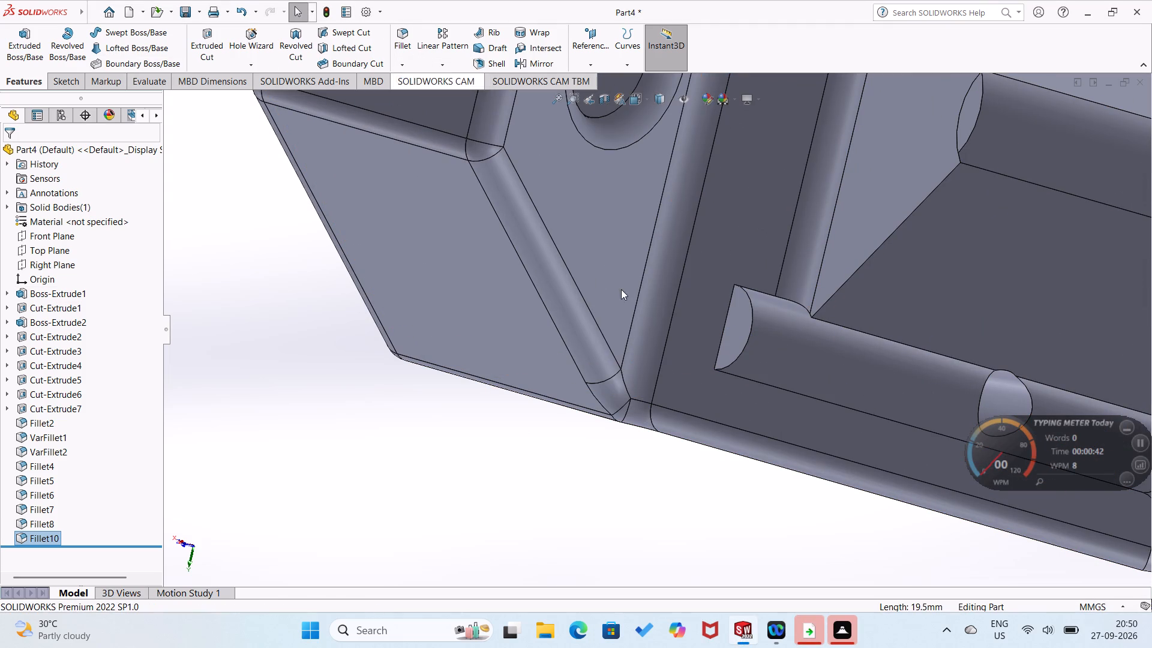
click(721, 350)
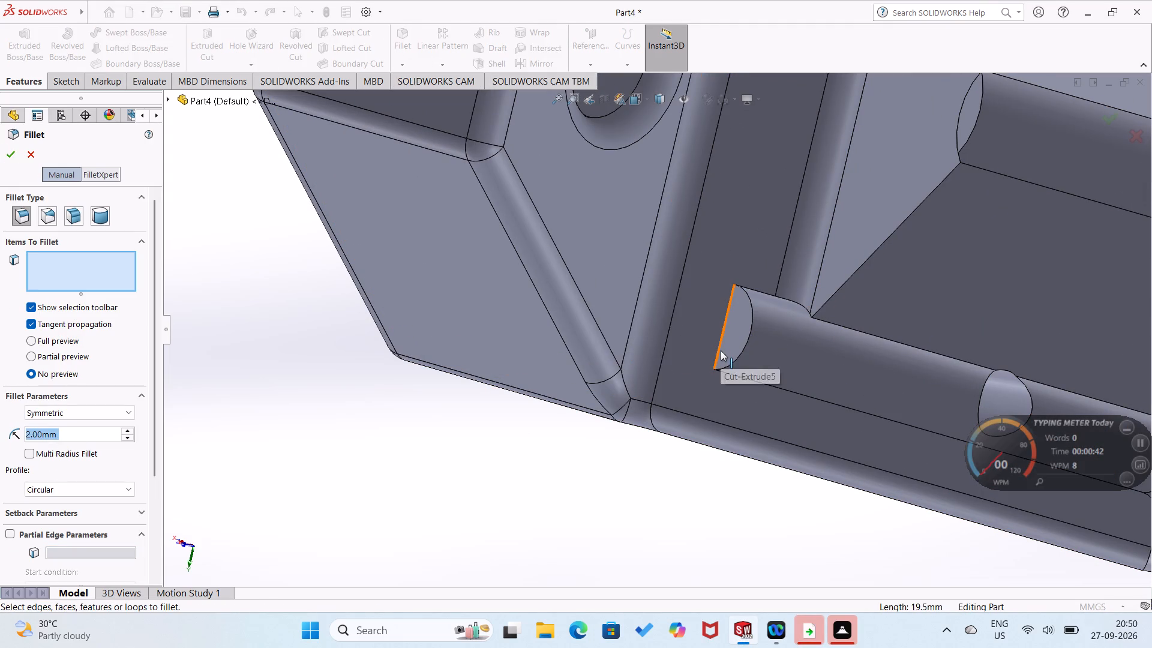
click(16, 164)
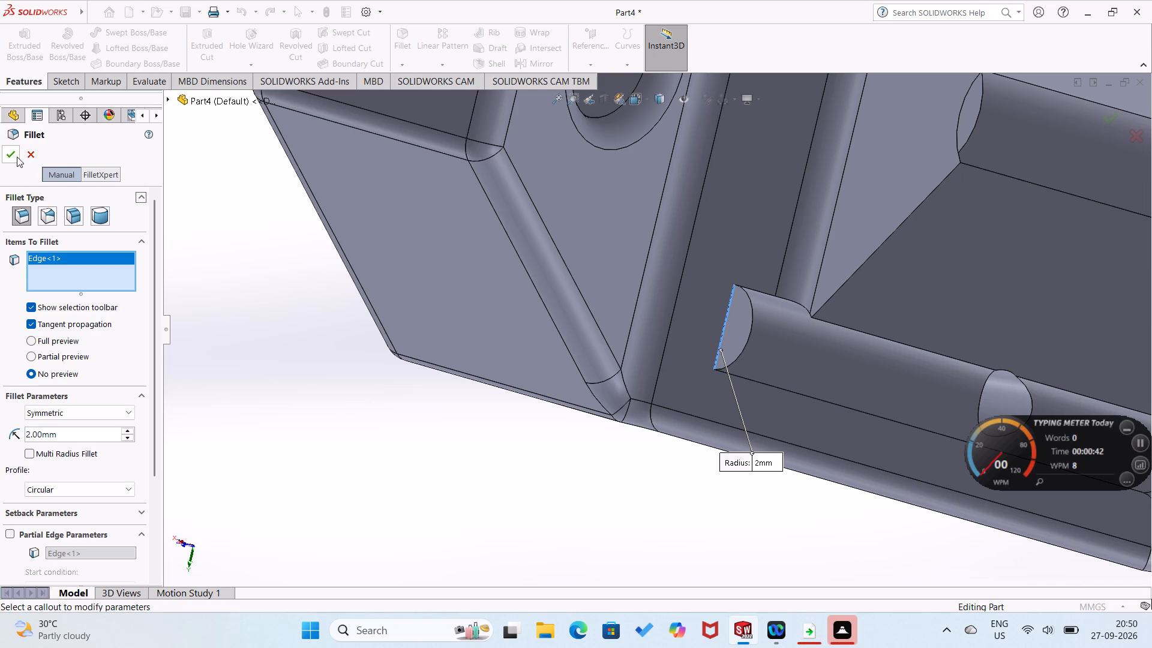
click(16, 155)
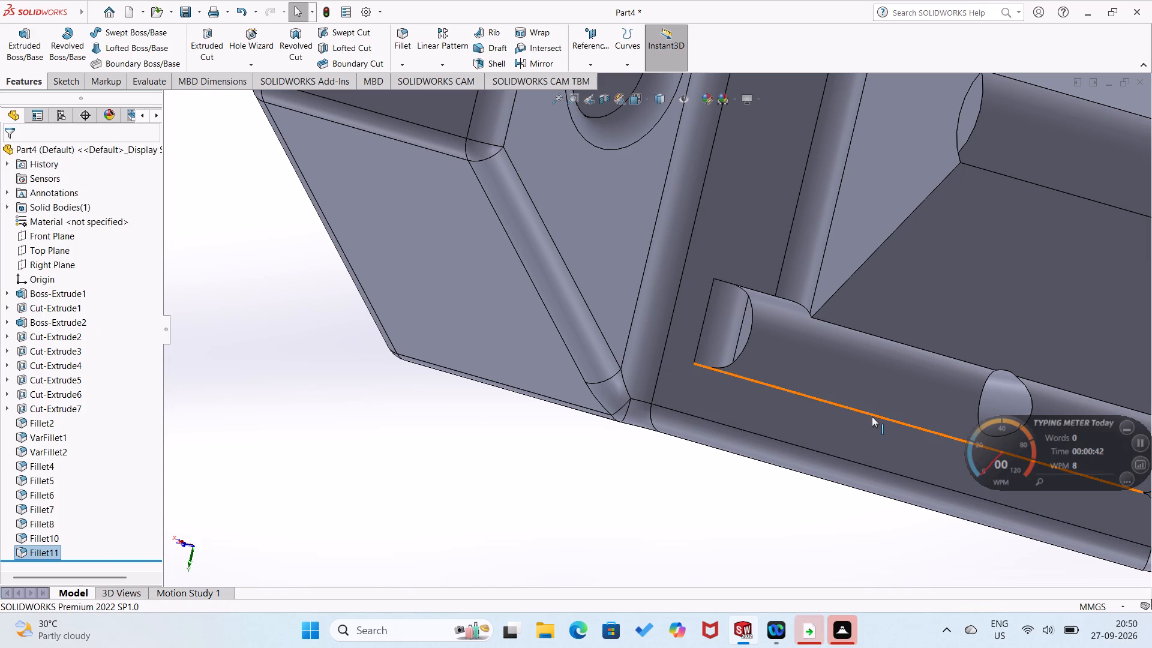
Fillet the sloped-side groove's long outer edge and both edge segments where it meets the V-cut face with a constant 2 mm radius.
click(872, 416)
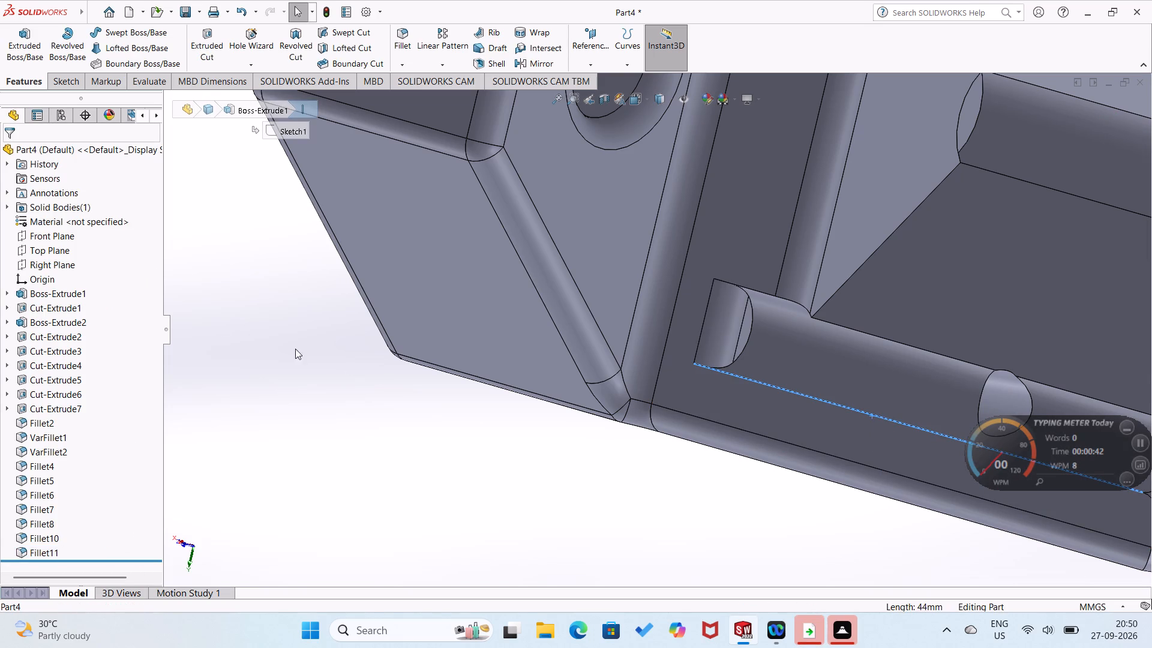
scroll(234, 299, up, 1)
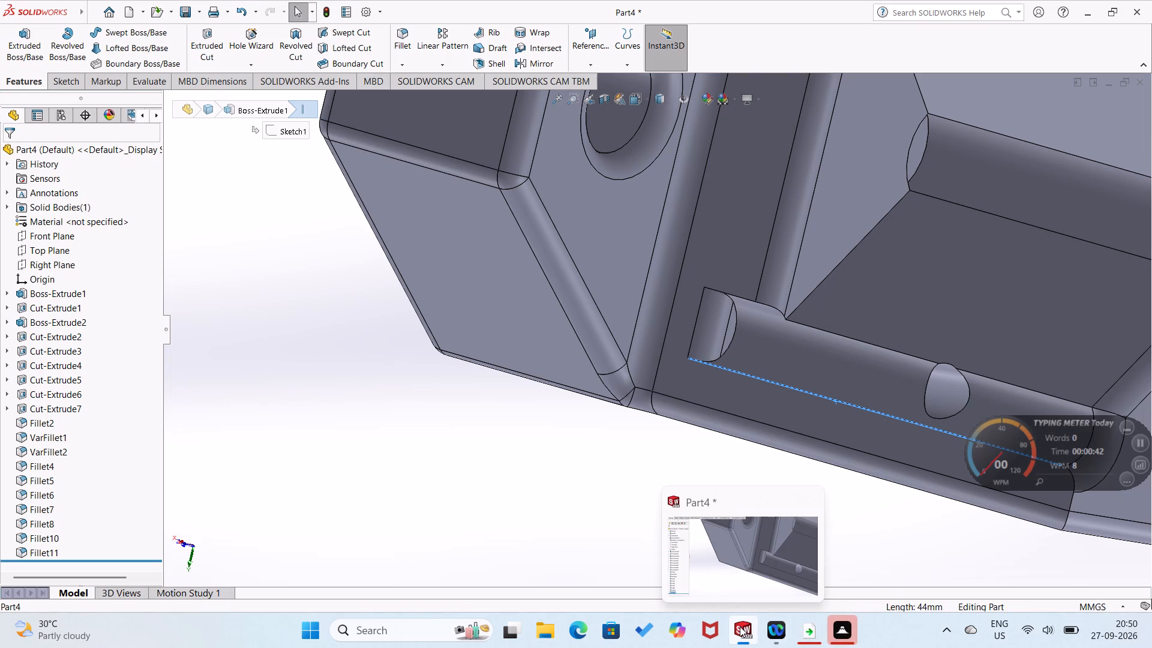
scroll(747, 455, up, 2)
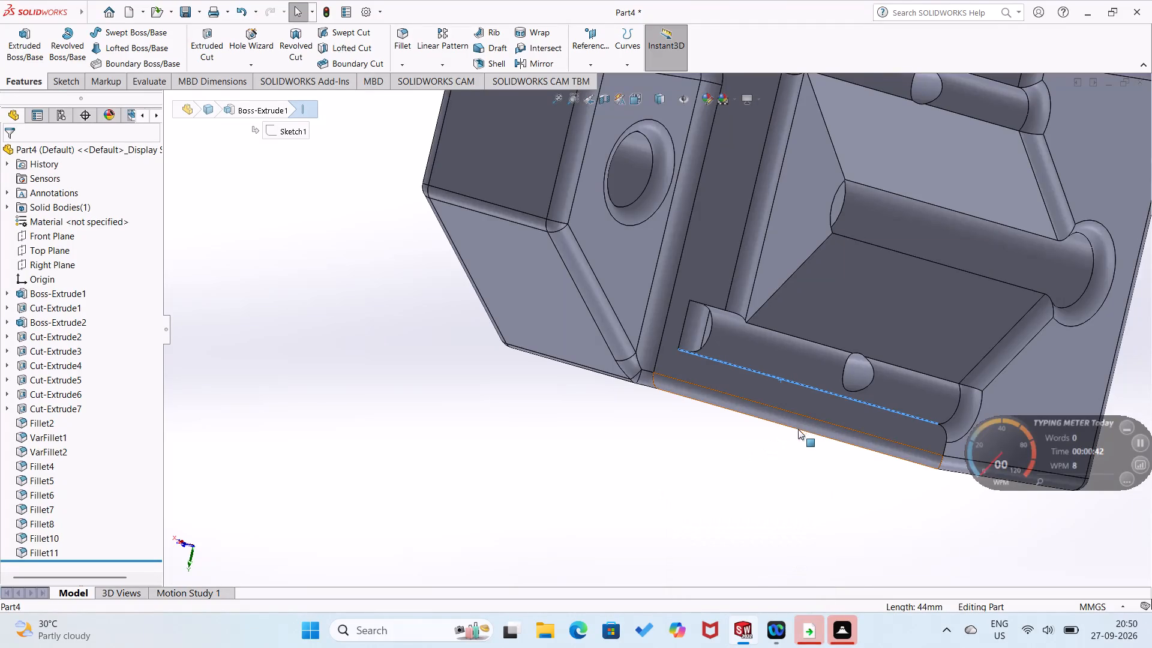
scroll(828, 518, up, 1)
middle_drag(828, 518, 770, 562)
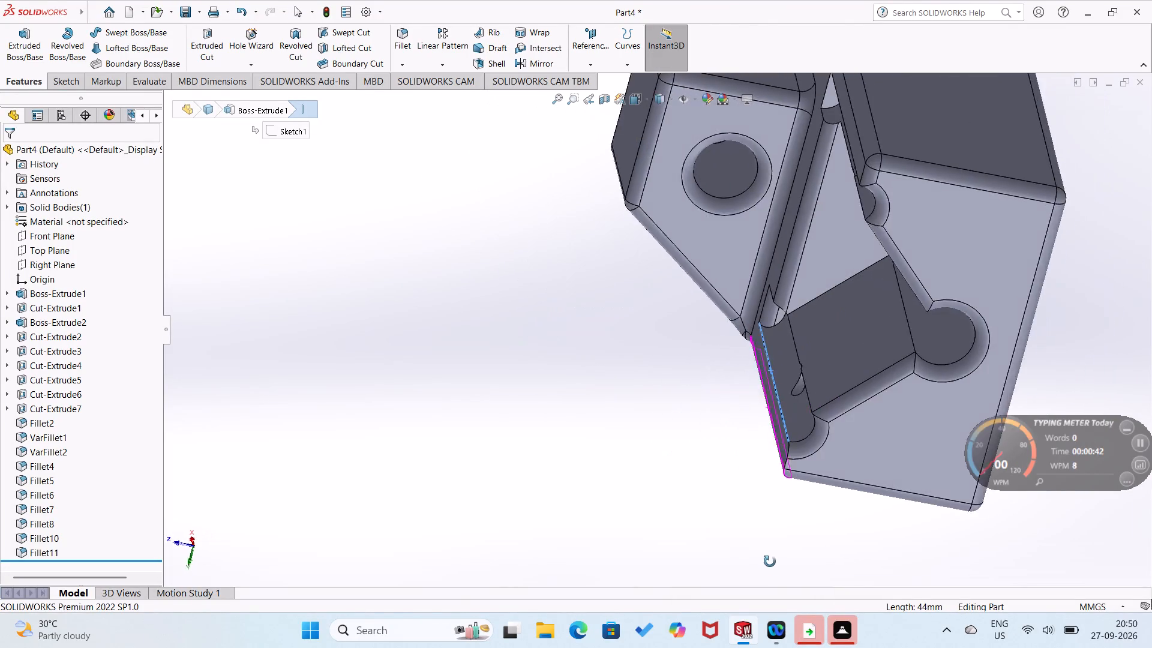
middle_drag(770, 562, 793, 565)
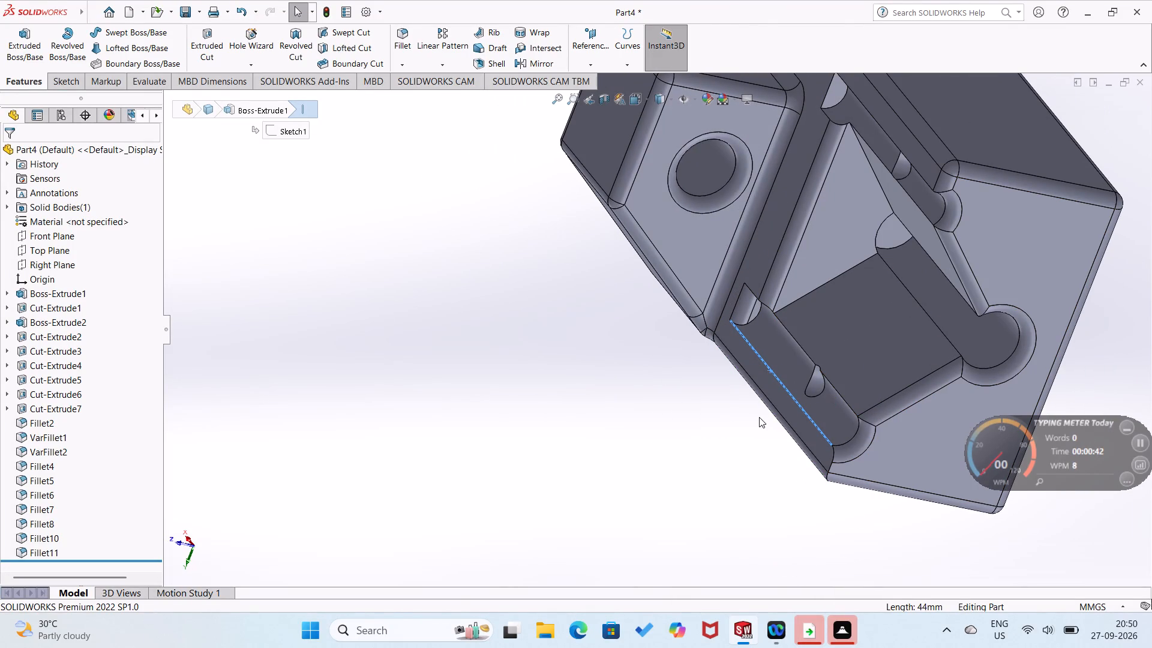
middle_click(718, 460)
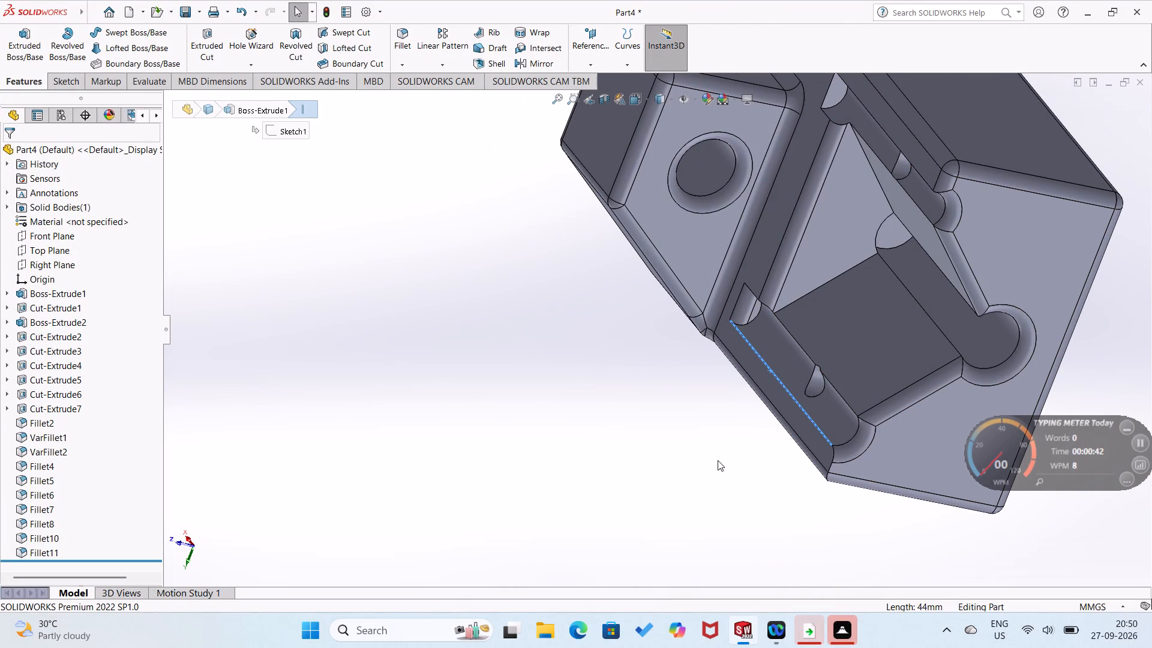
middle_drag(715, 460, 733, 449)
click(538, 401)
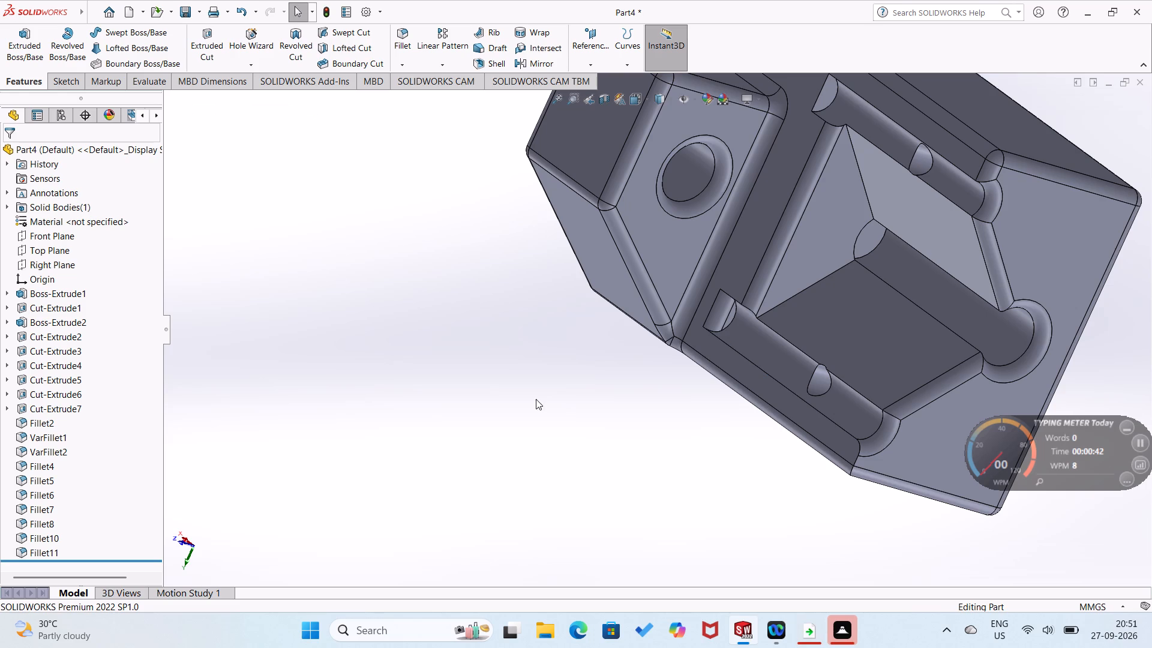
scroll(932, 497, down, 2)
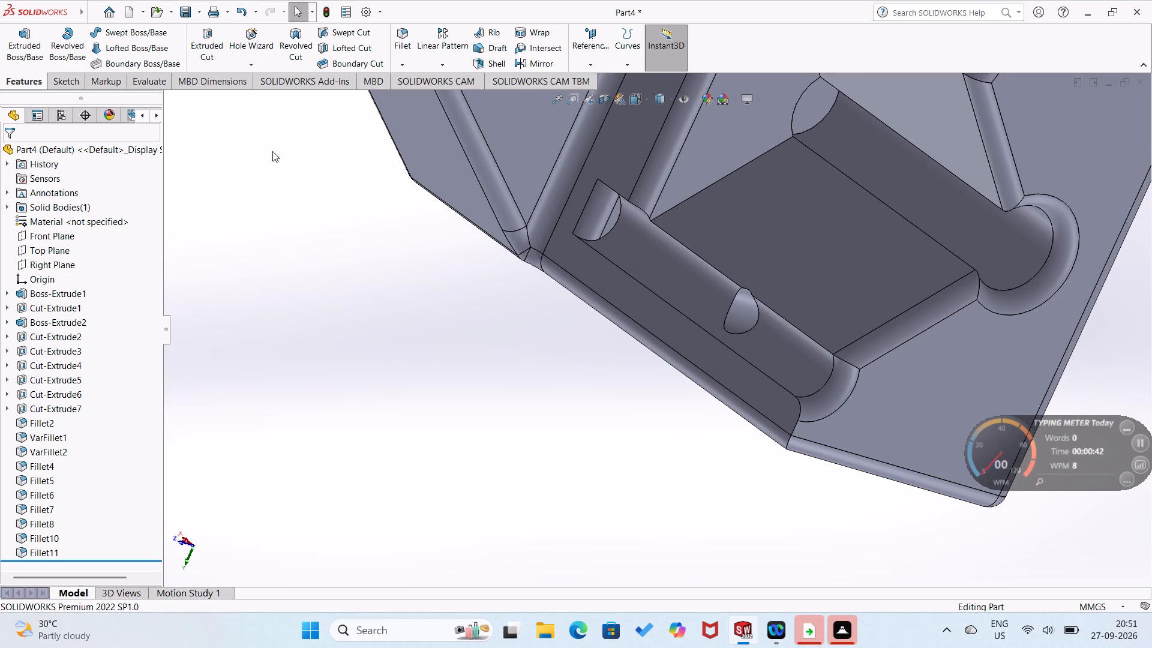
click(400, 65)
click(407, 82)
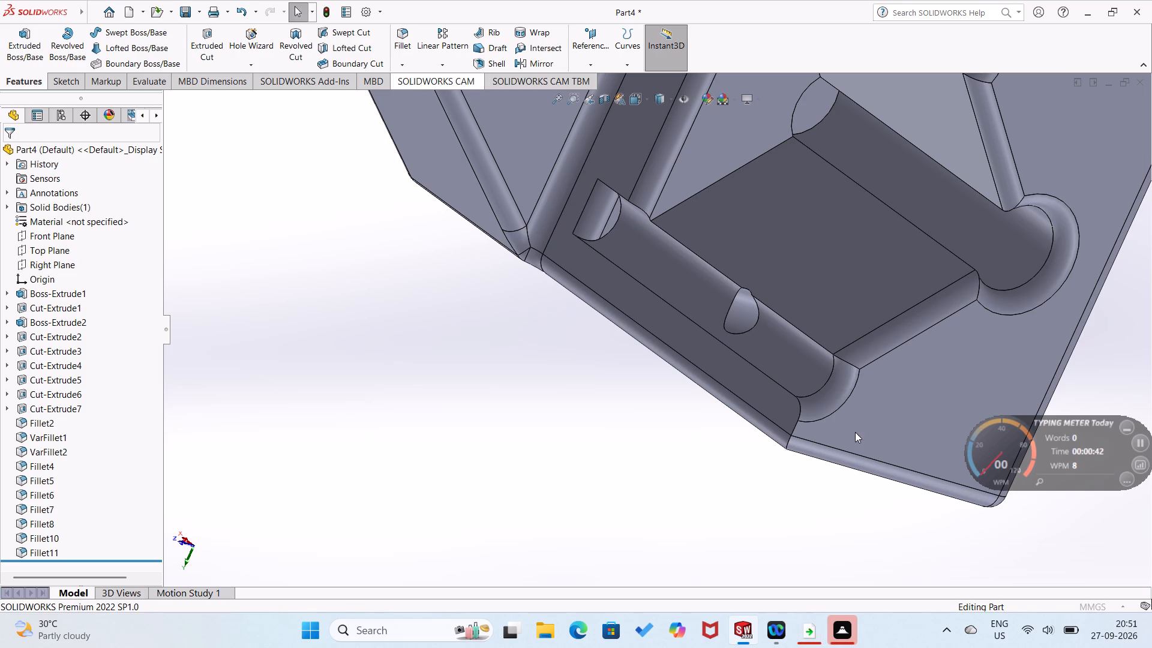
middle_drag(846, 434, 852, 400)
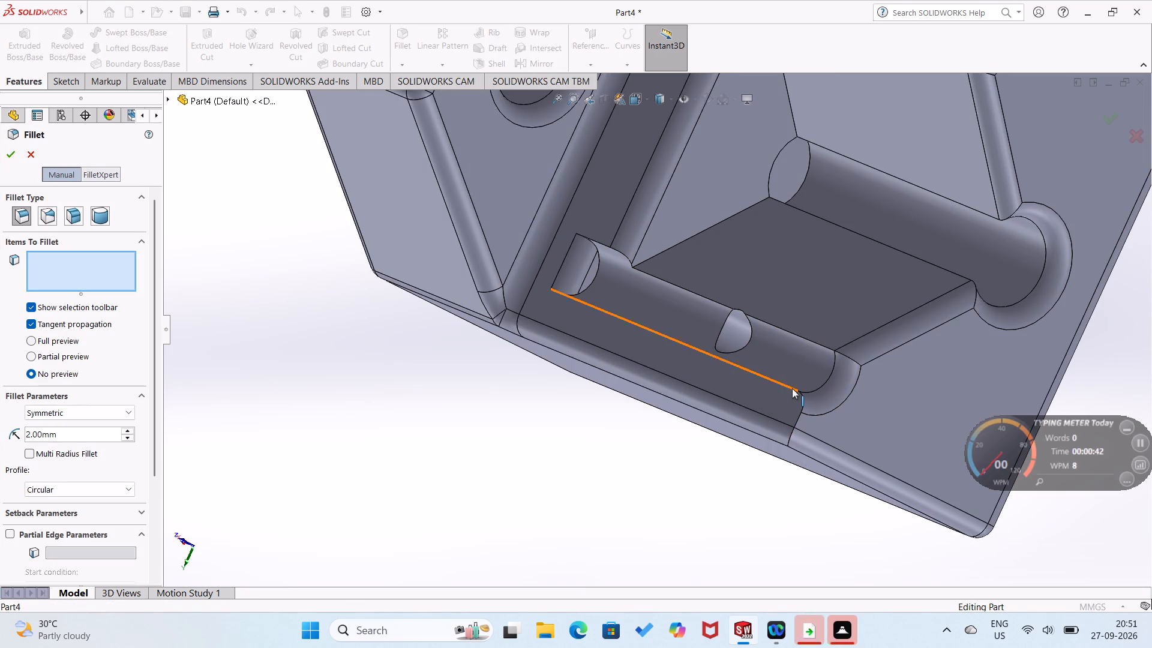
click(792, 388)
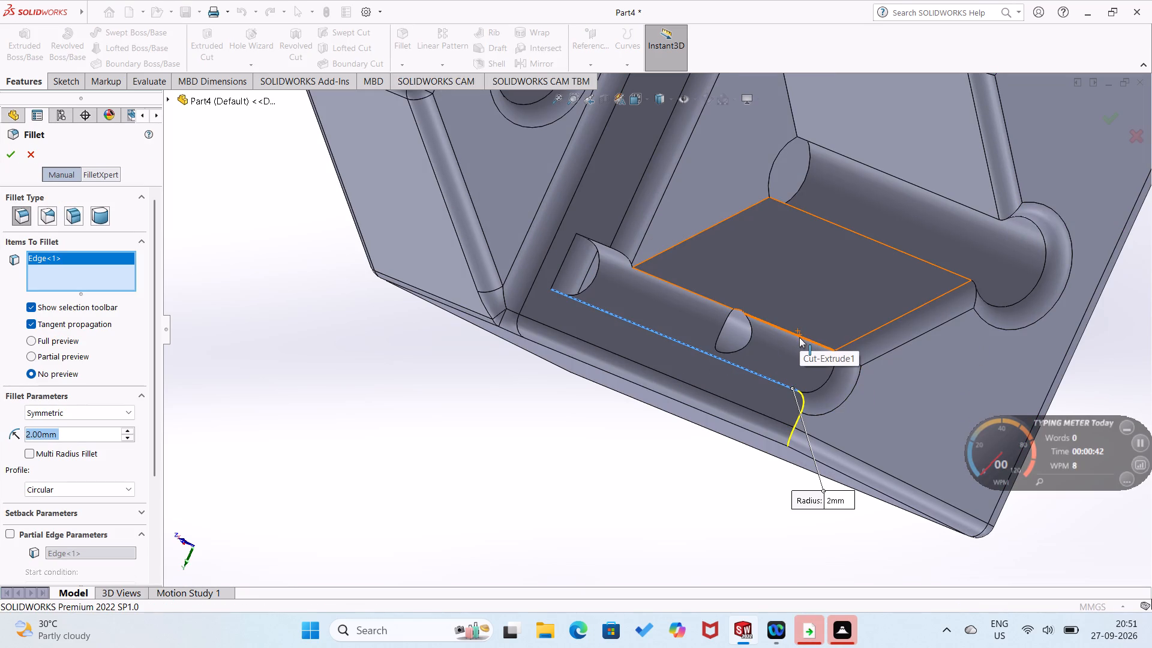
click(799, 337)
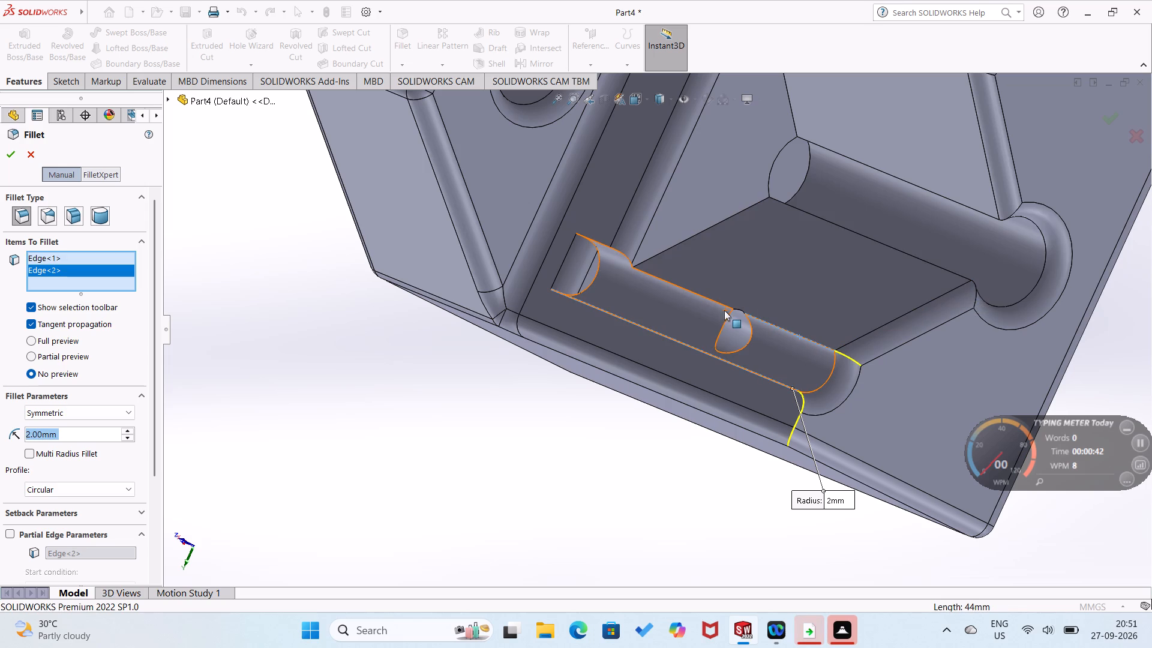
click(712, 300)
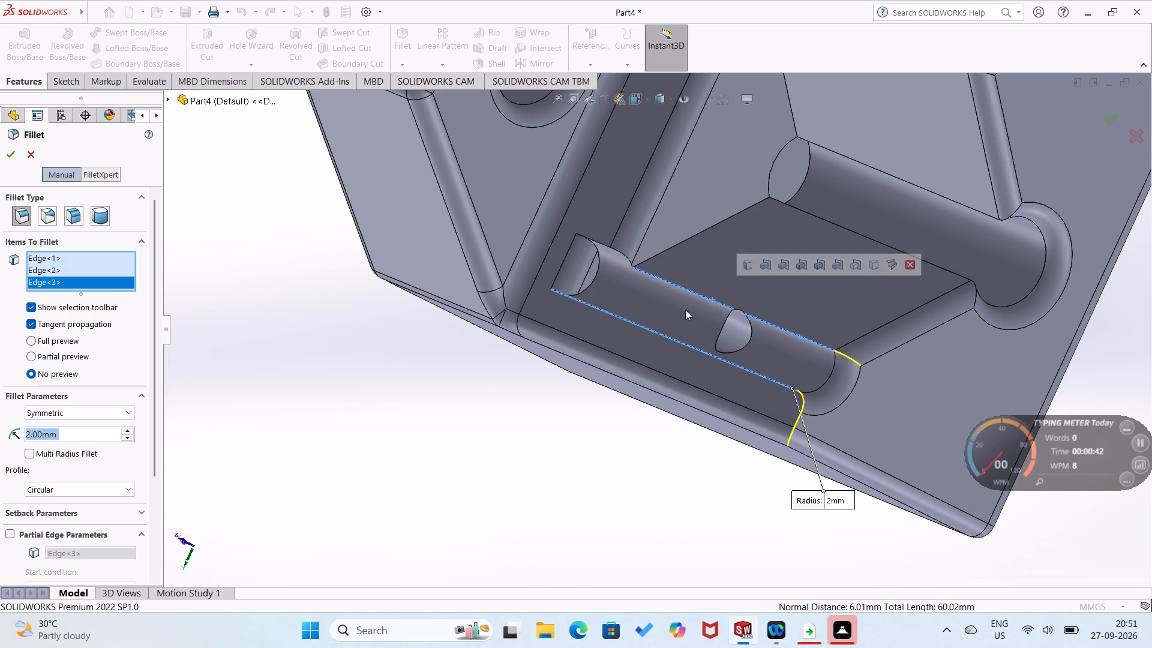
click(16, 152)
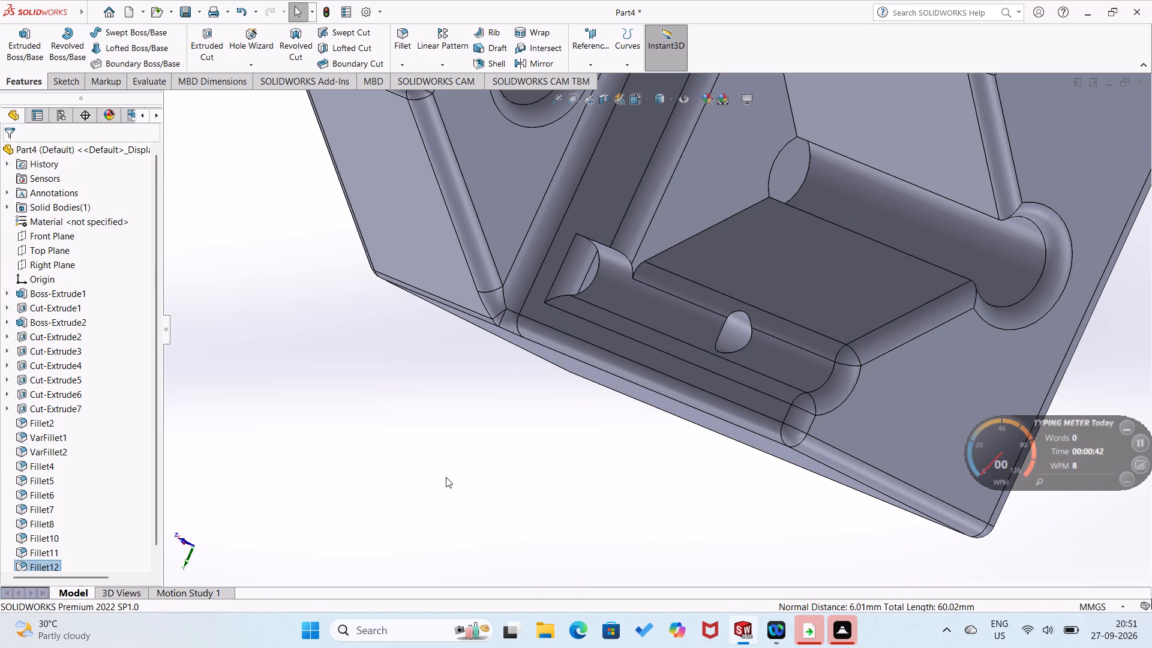
Fillet both long edges of the round groove at the bottom of the V cut with a constant 2 mm radius.
click(402, 70)
click(404, 76)
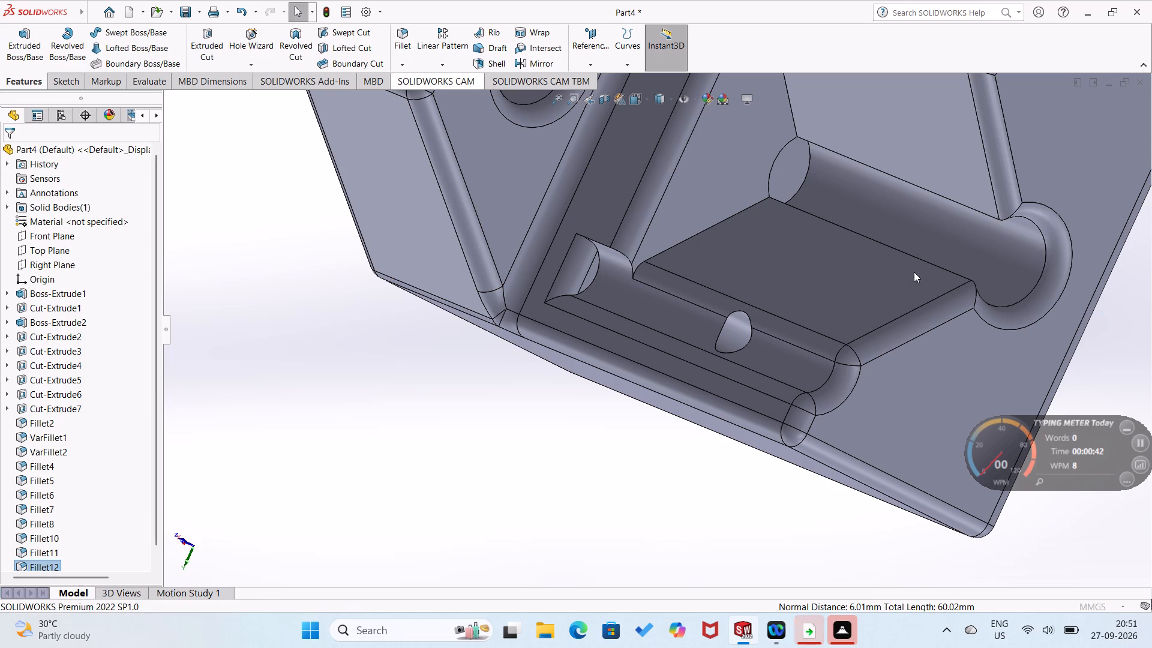
click(931, 262)
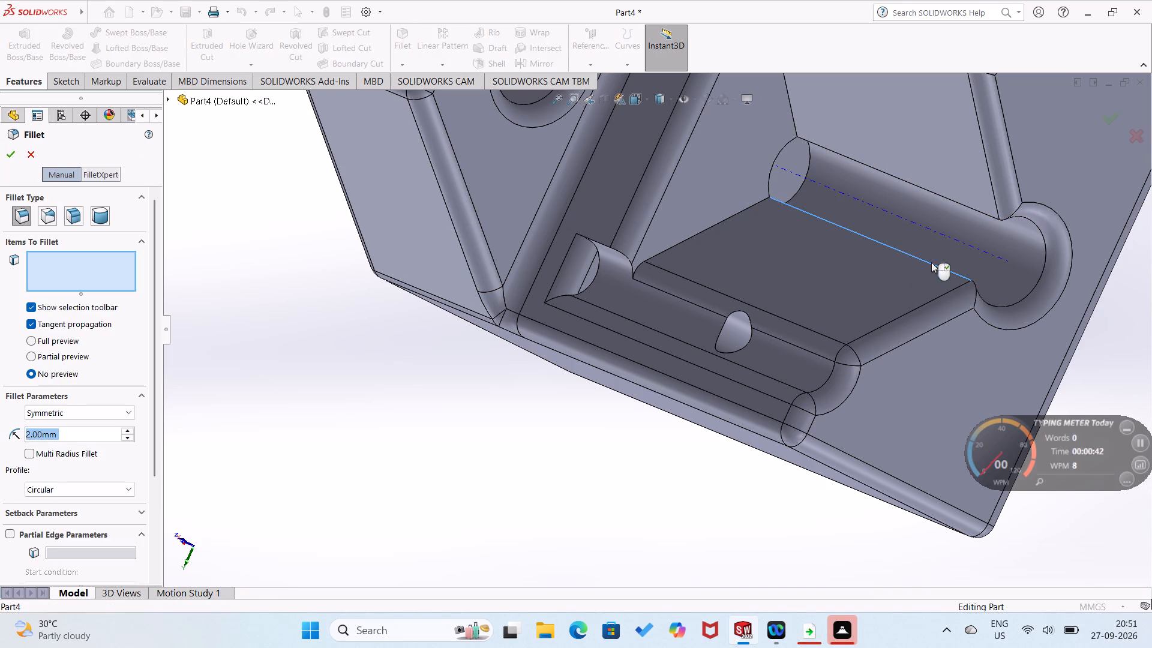
middle_drag(939, 296, 1020, 234)
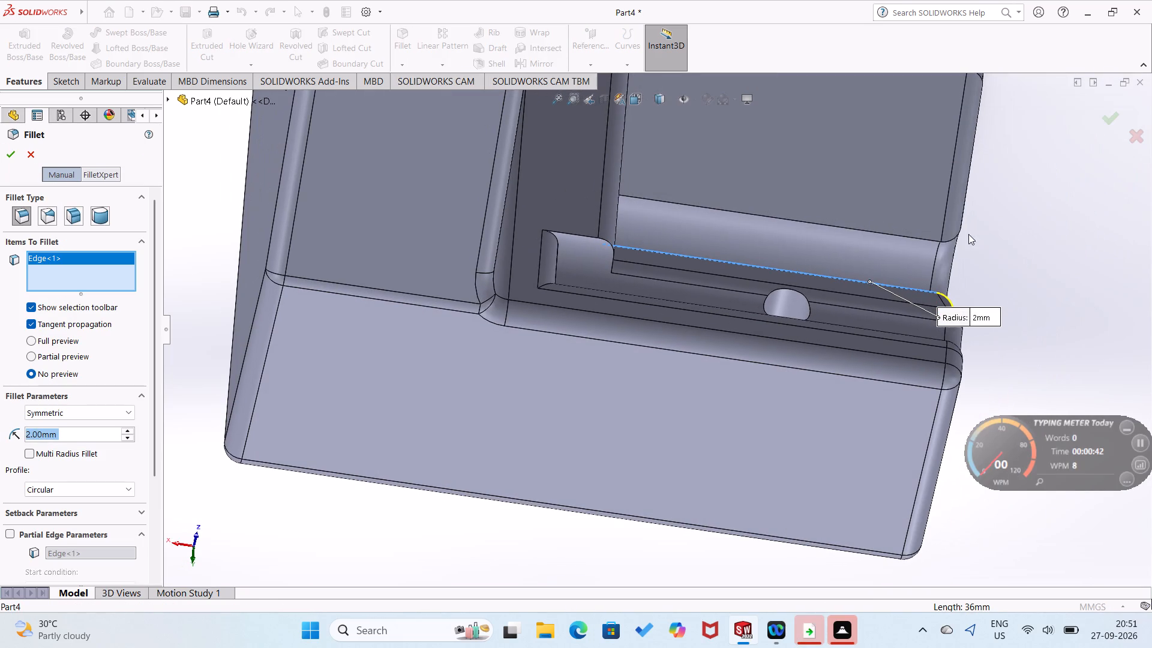
click(920, 238)
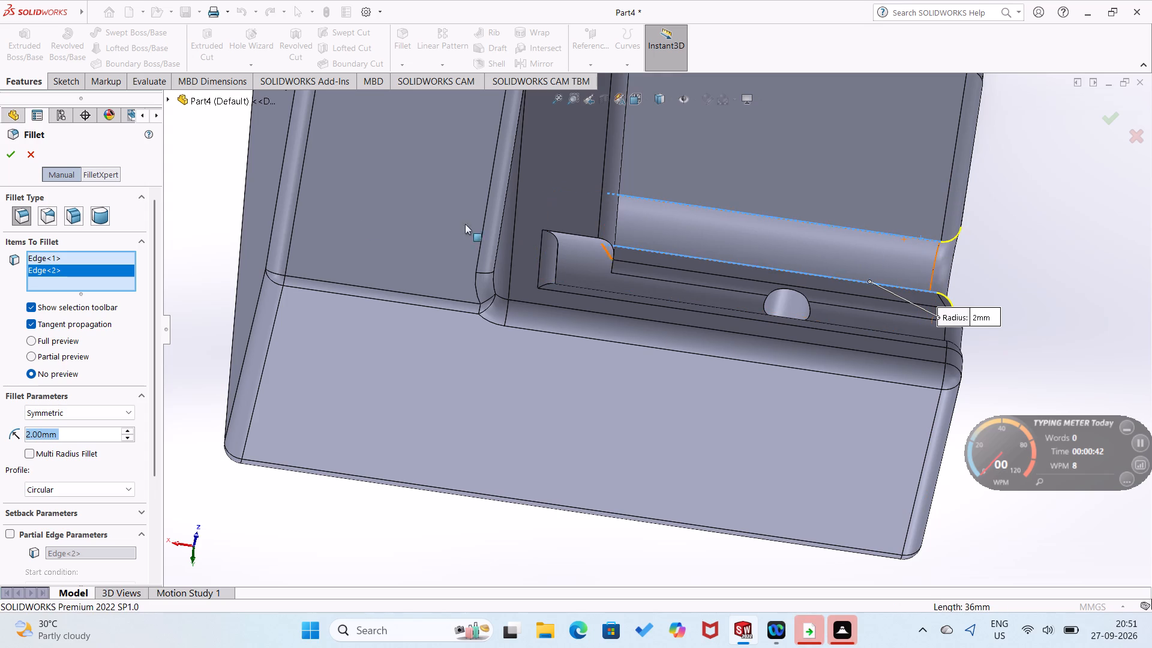
click(13, 158)
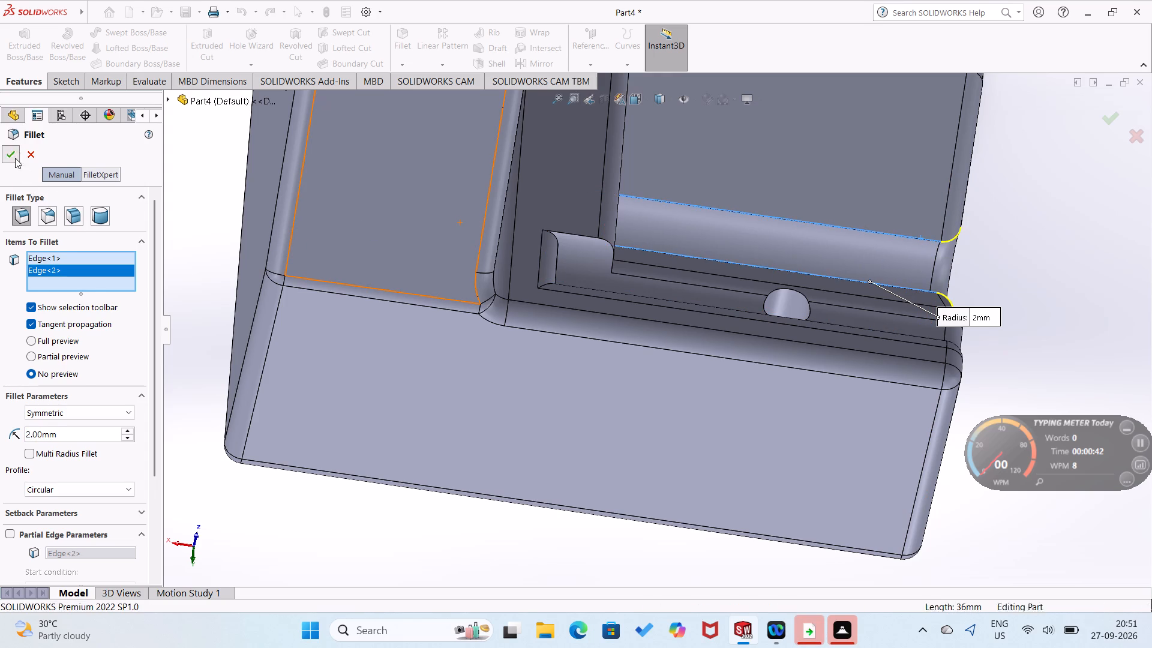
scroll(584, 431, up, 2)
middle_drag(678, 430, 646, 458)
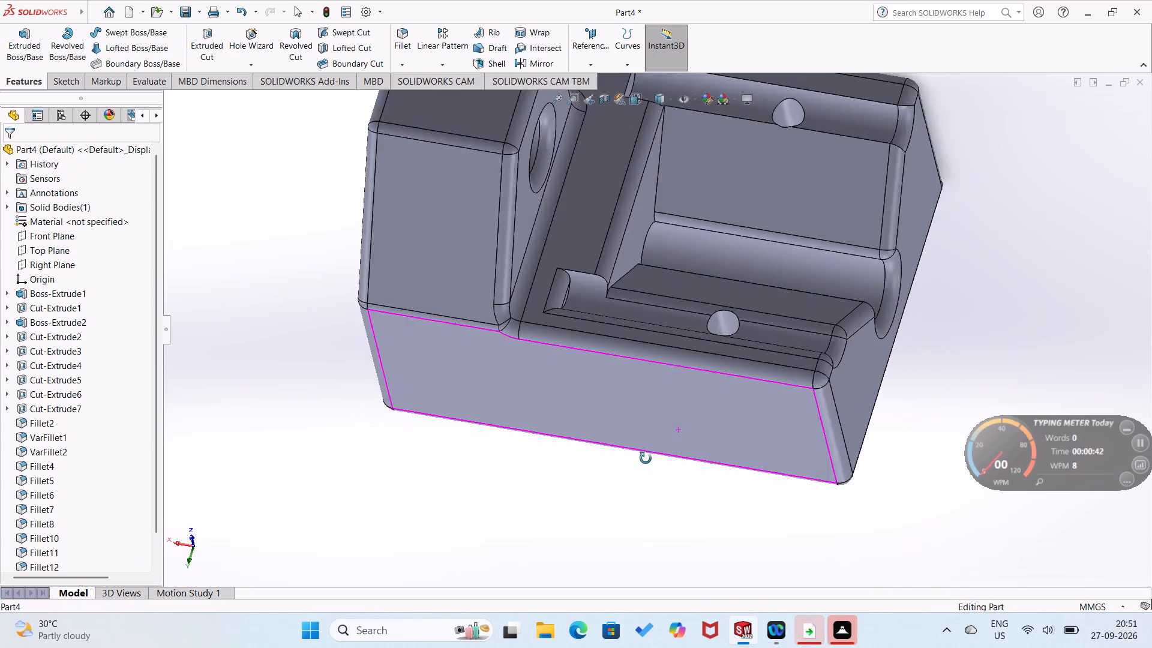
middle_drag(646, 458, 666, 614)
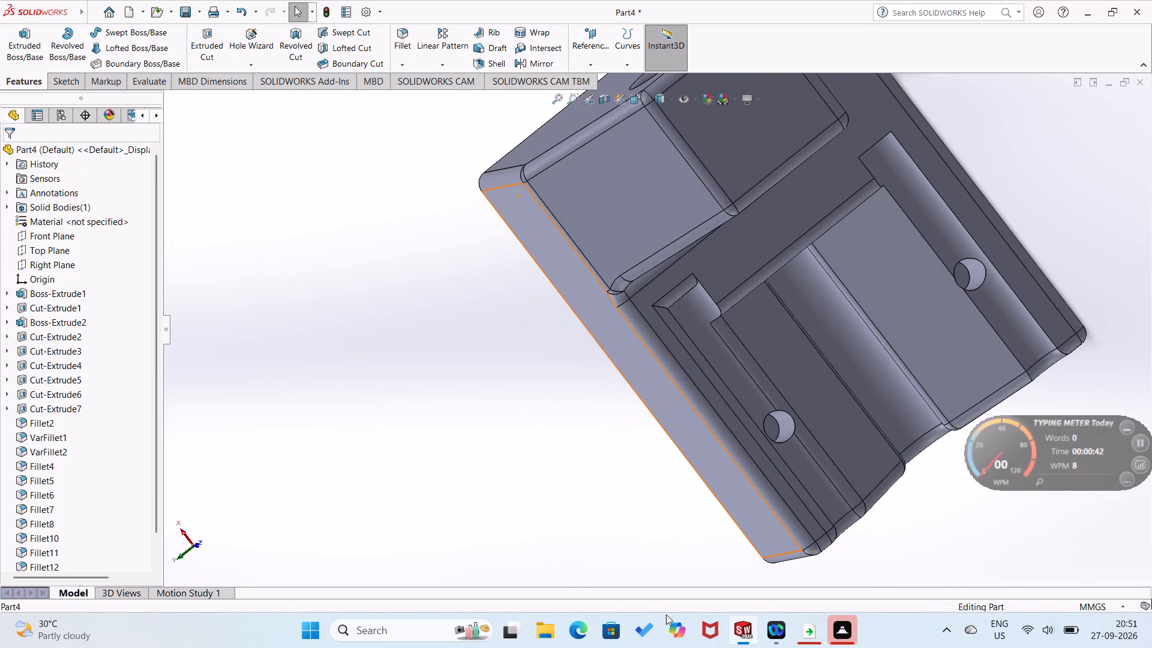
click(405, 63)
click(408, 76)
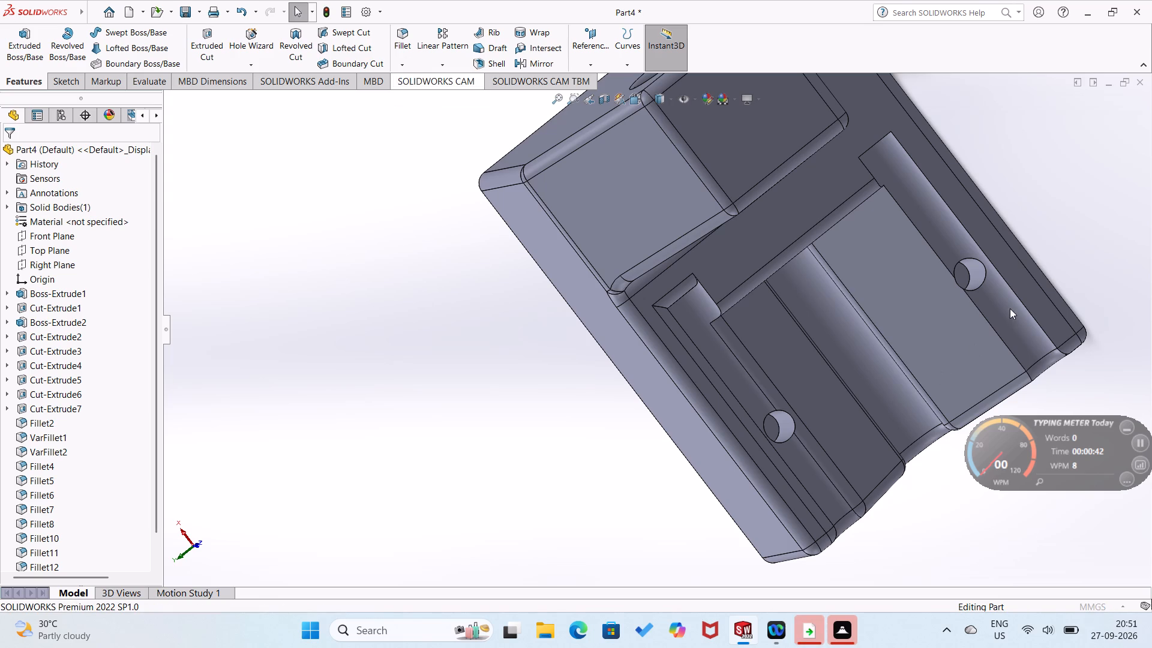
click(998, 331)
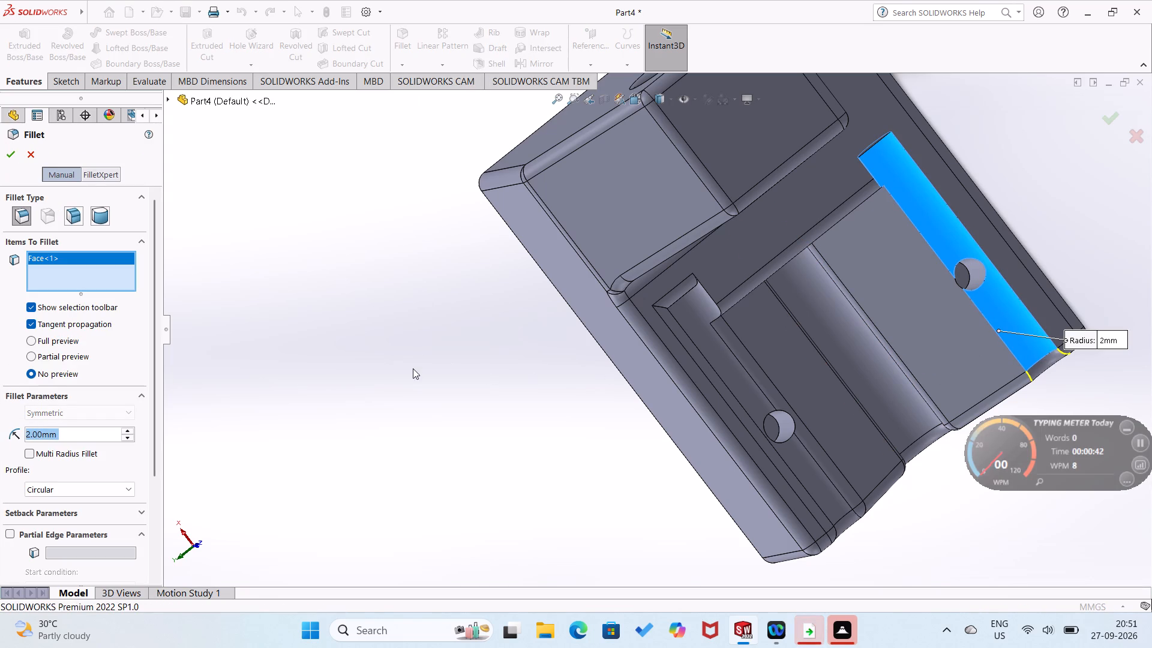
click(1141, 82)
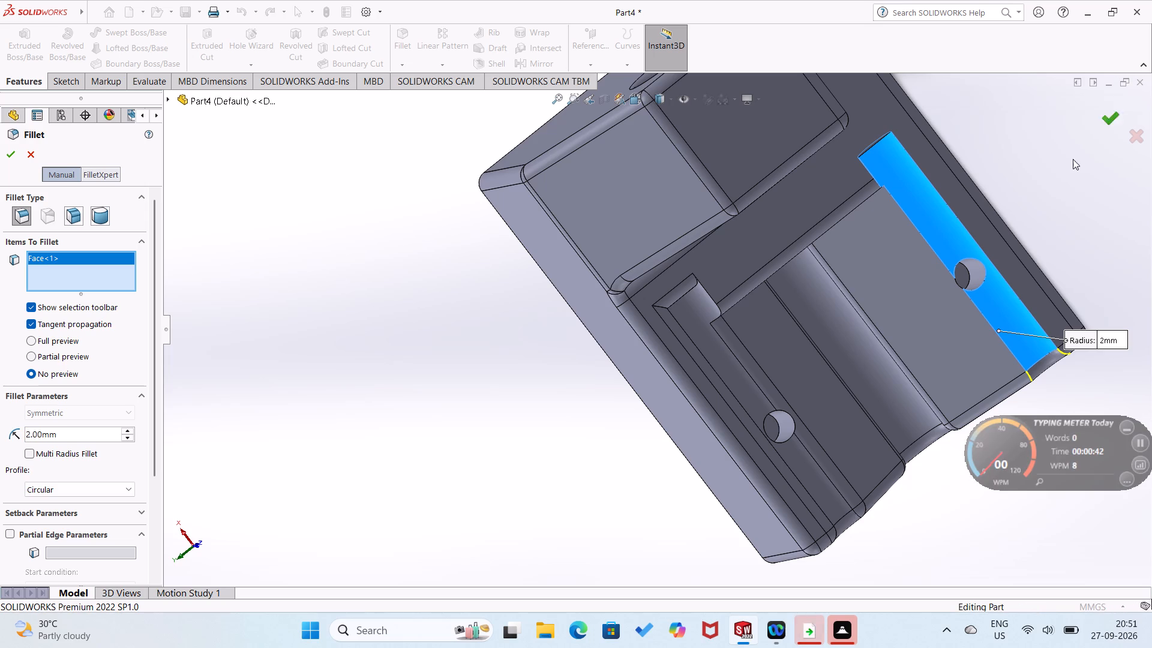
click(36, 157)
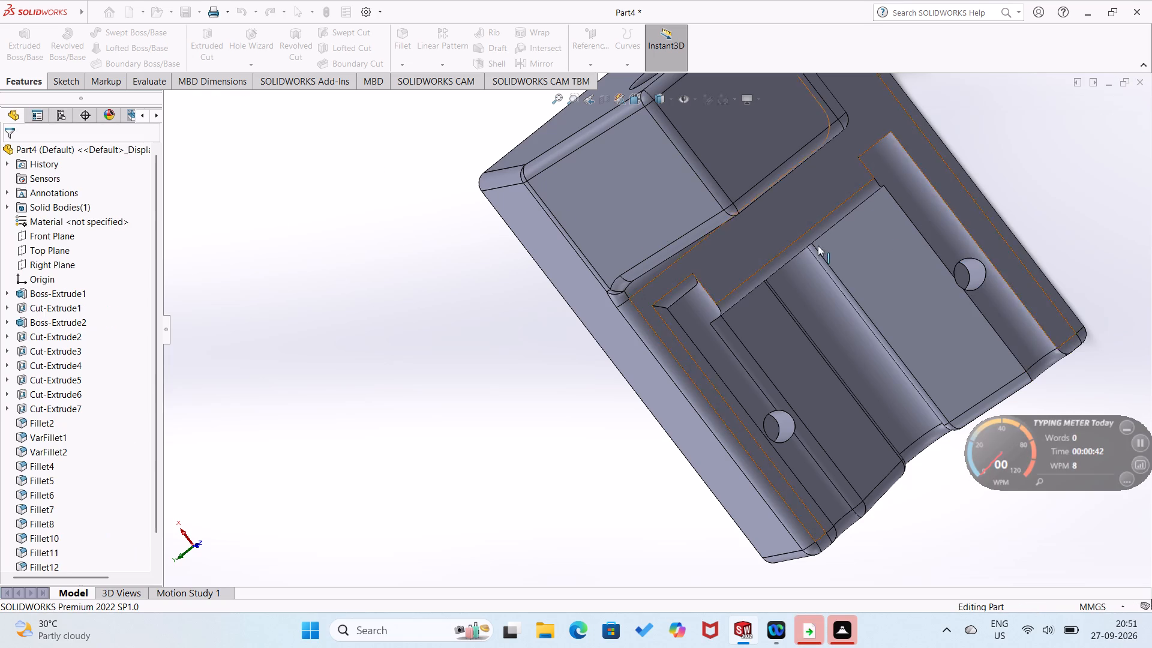
Close the part document without saving its changes.
click(1142, 83)
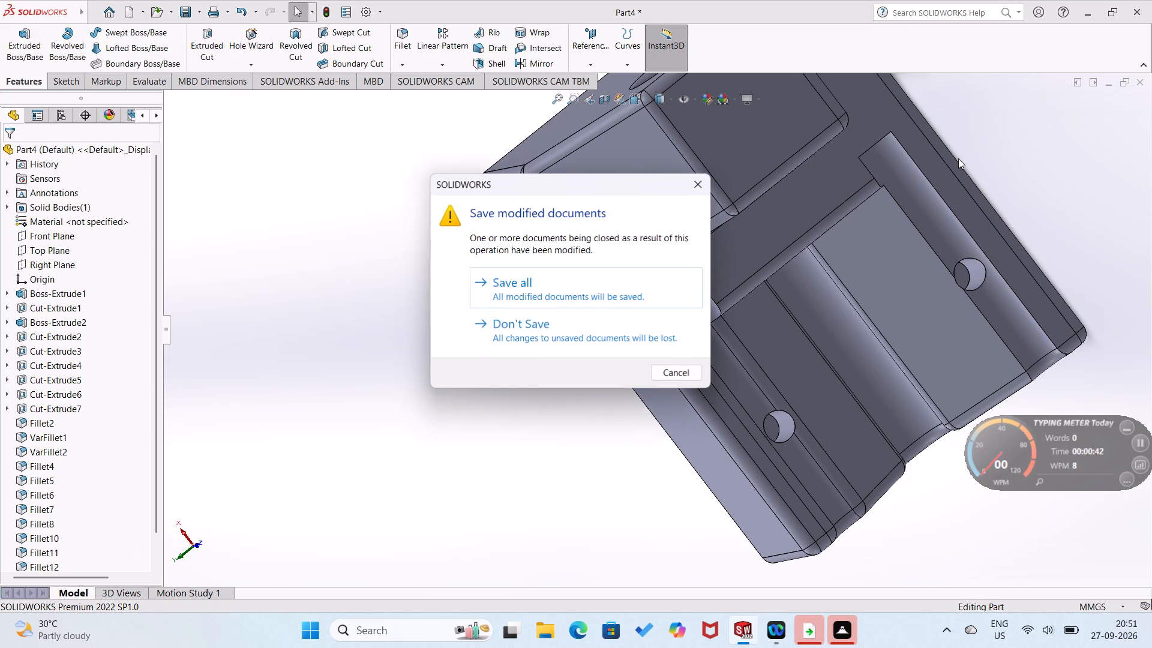
click(671, 338)
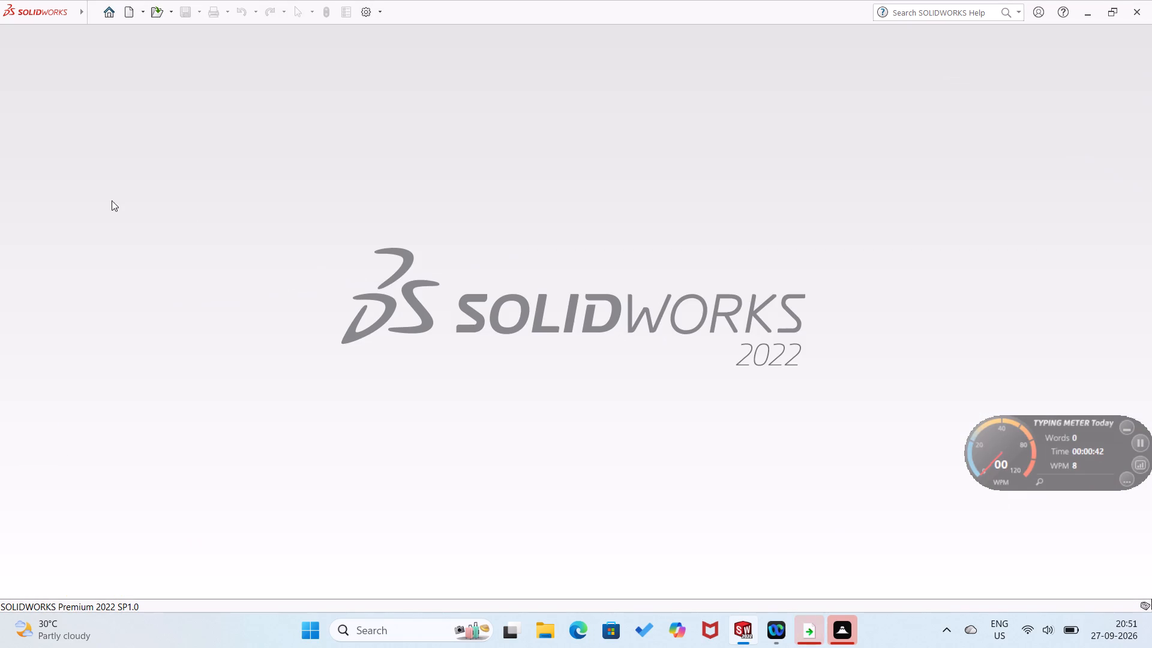
Create a new part document.
click(111, 7)
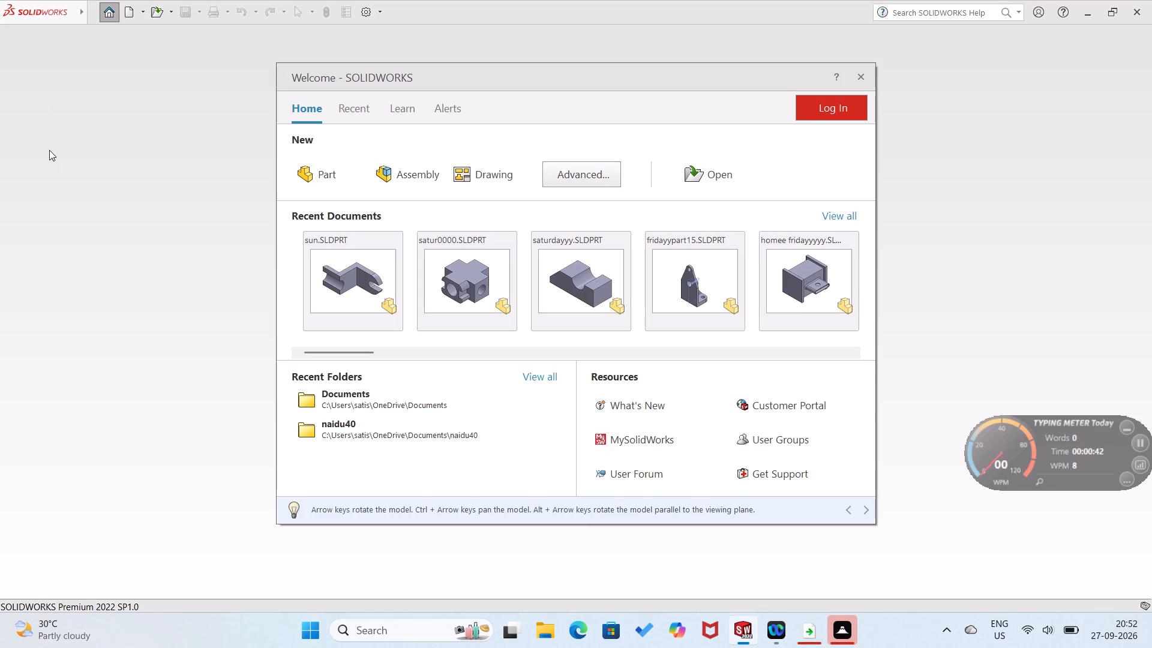
click(299, 171)
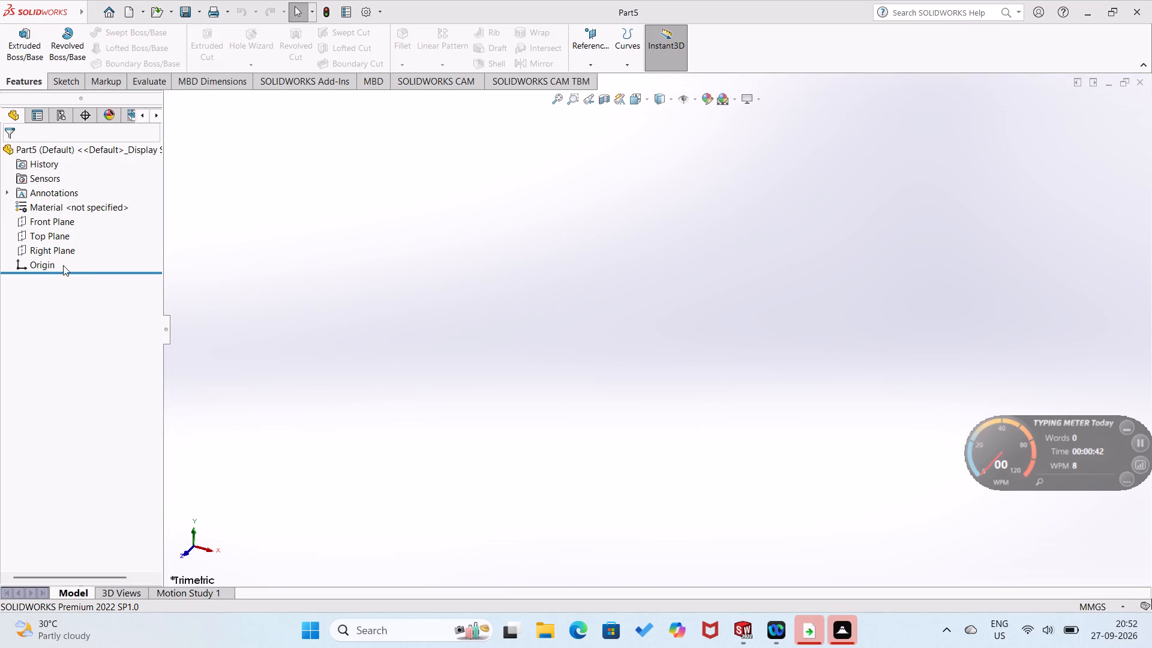
Sketch on the Right Plane a closed D-shaped profile from the origin, about 61 mm tall, straight sides about 98 mm, tangent end arc about 30 mm radius.
click(57, 256)
click(74, 236)
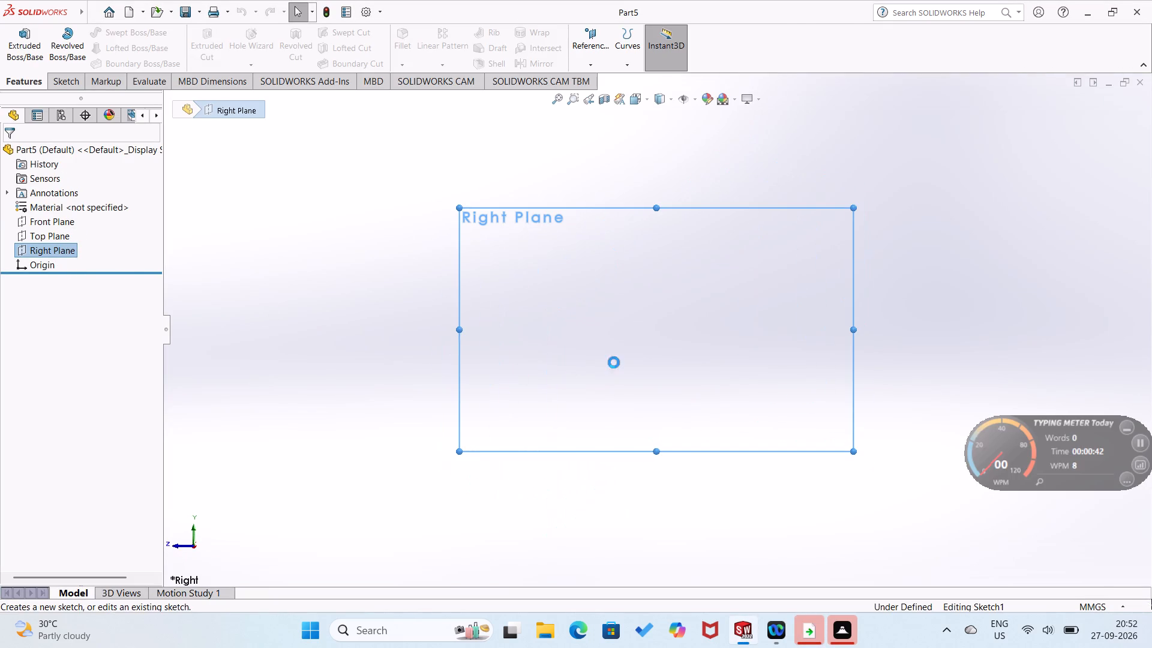
right_drag(615, 361, 446, 365)
click(654, 330)
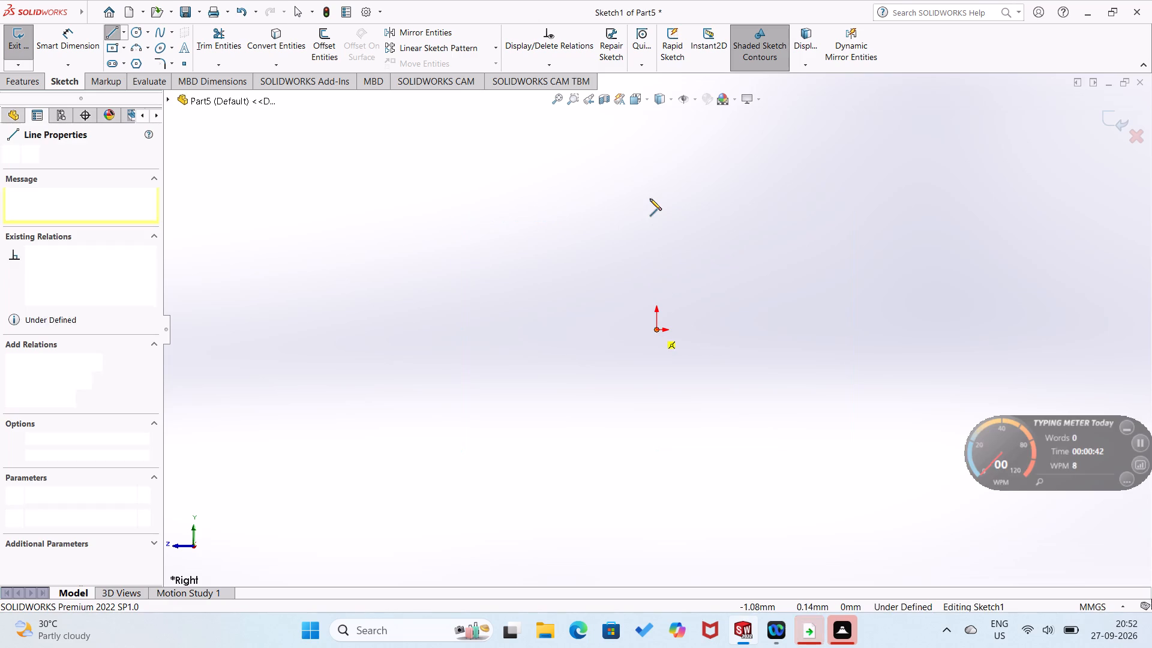
click(658, 196)
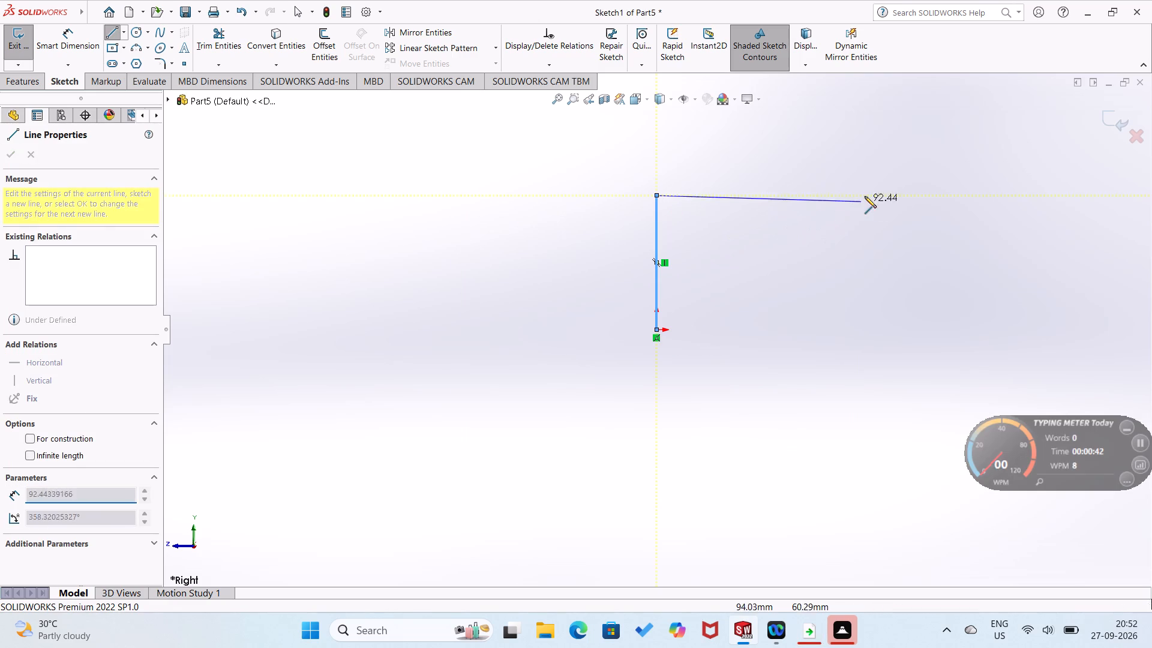
click(873, 192)
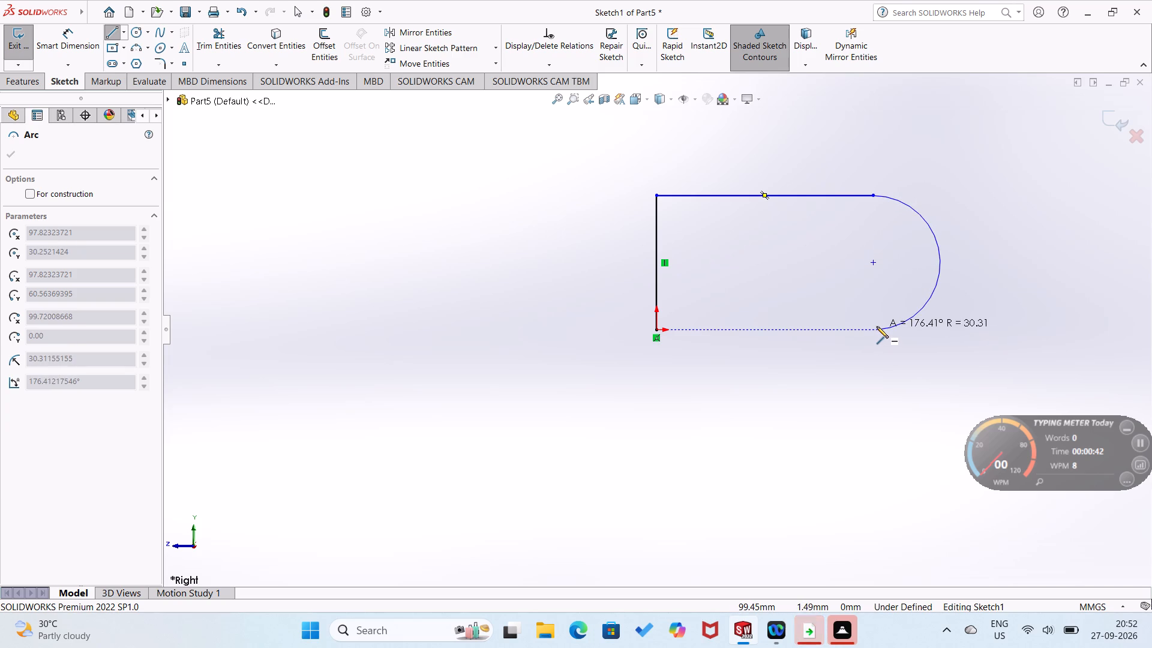
click(877, 326)
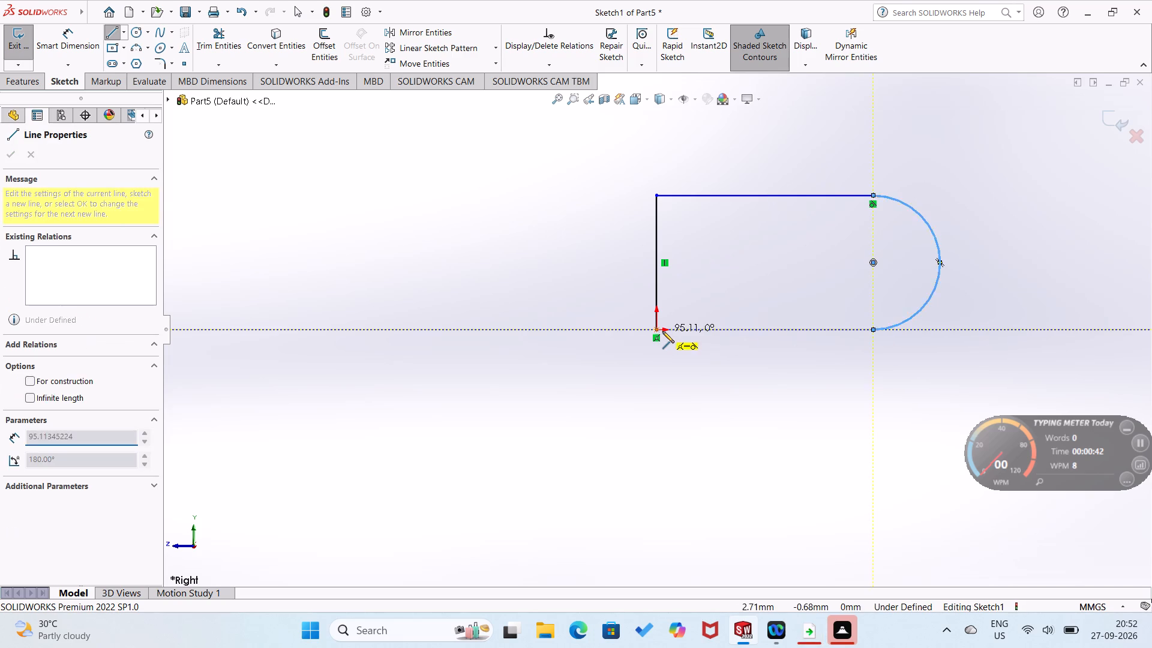
click(659, 331)
Dimension the profile's vertical straight edge to 44 mm and both horizontal sides to 96 mm.
right_drag(646, 364, 666, 198)
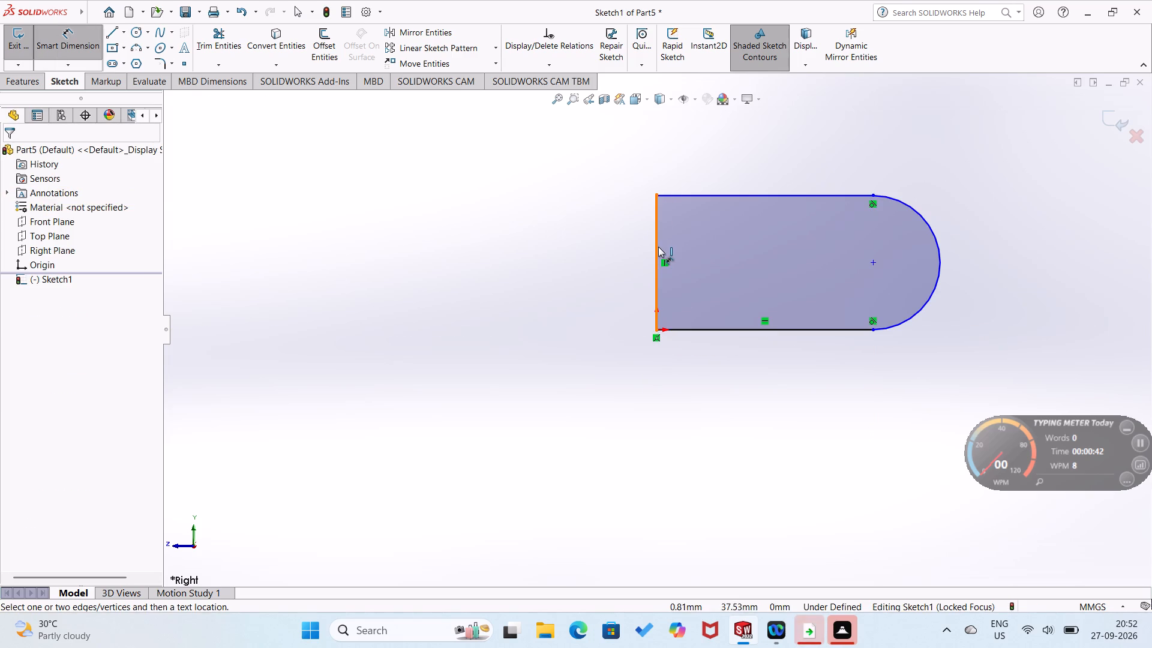
click(658, 247)
click(638, 250)
text(44)
key(Return)
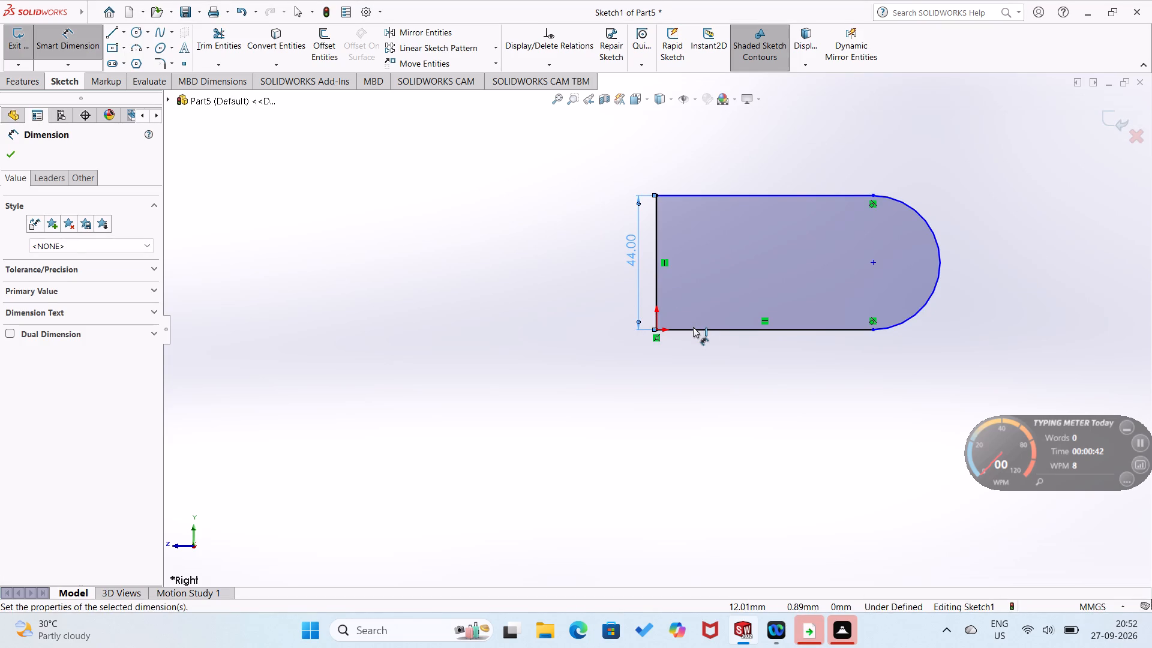
drag(693, 327, 693, 335)
click(688, 353)
text(96)
key(Return)
click(614, 352)
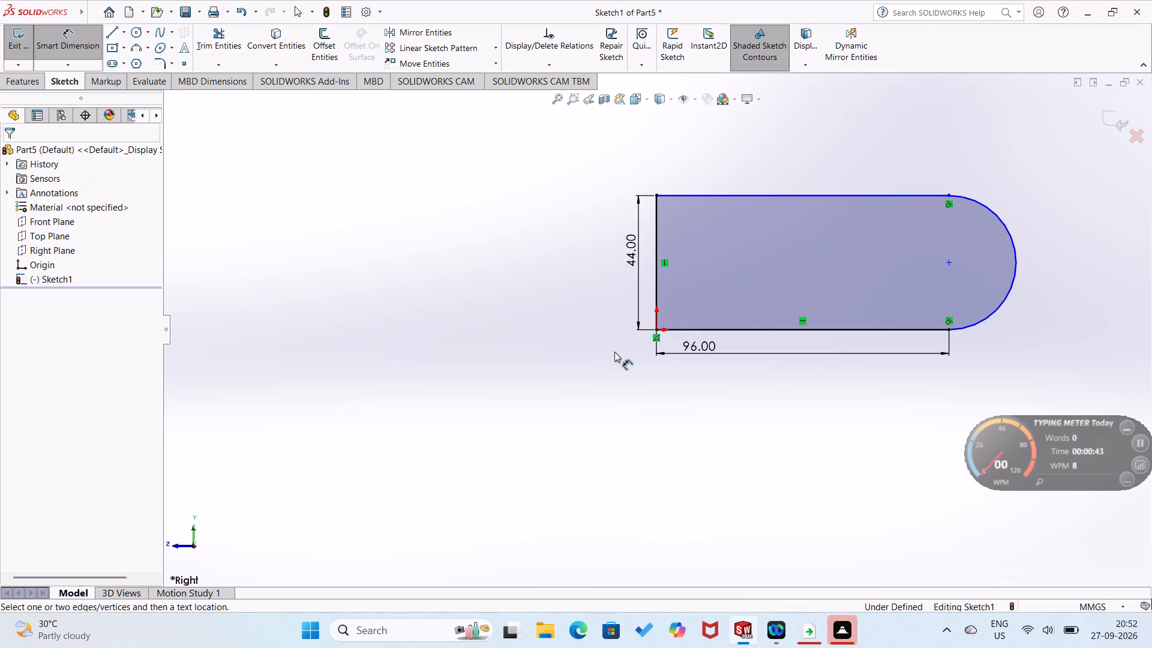
drag(835, 194, 839, 182)
click(845, 160)
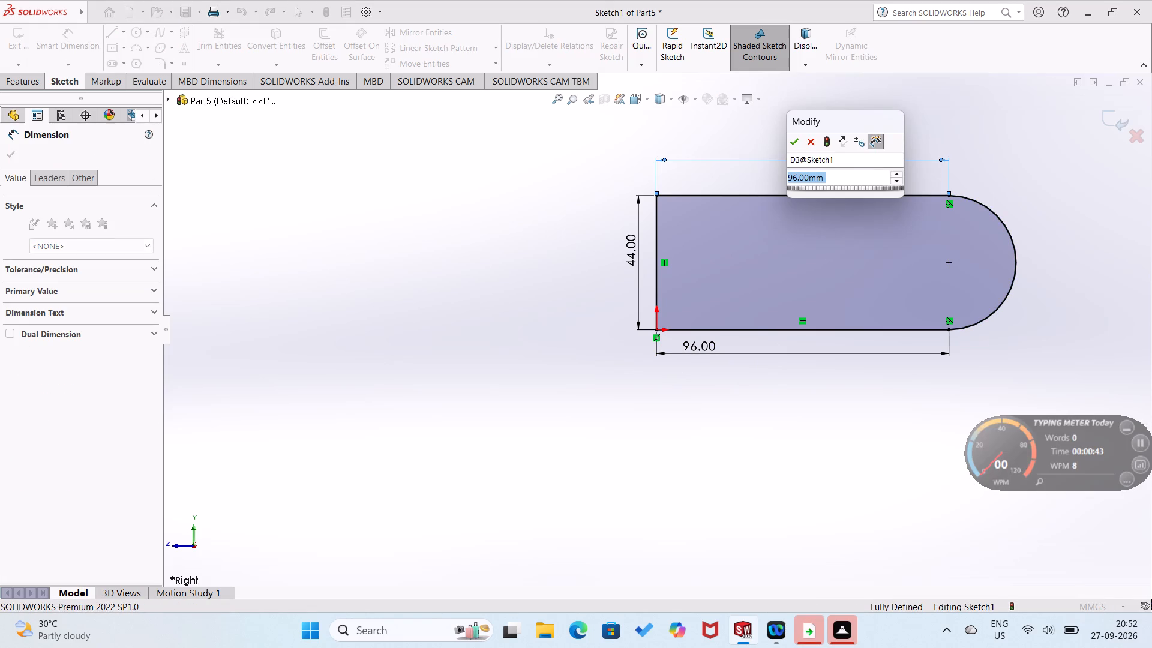
click(797, 140)
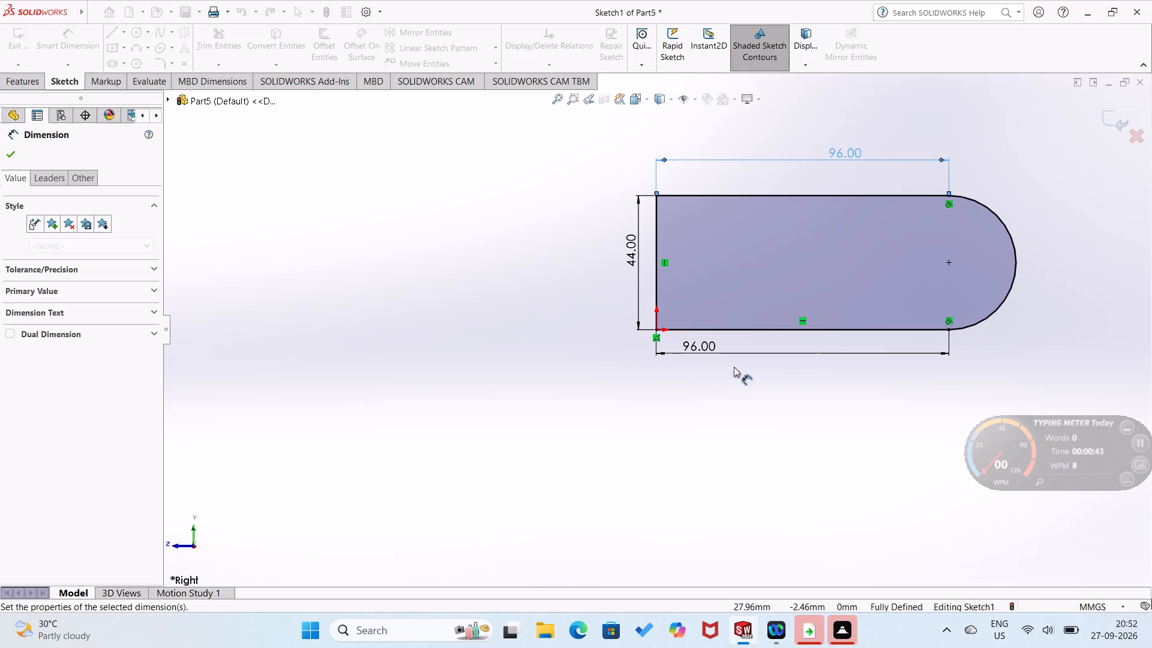
click(719, 422)
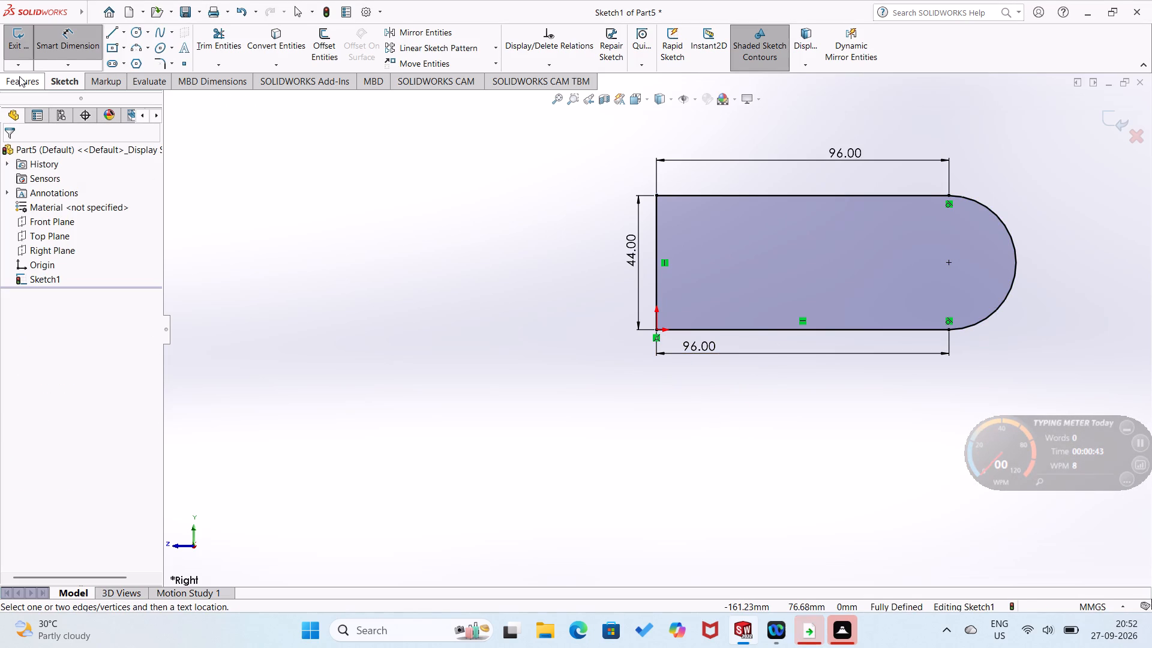
Extrude the round-ended profile as a blind boss 16 mm deep.
click(19, 76)
click(18, 50)
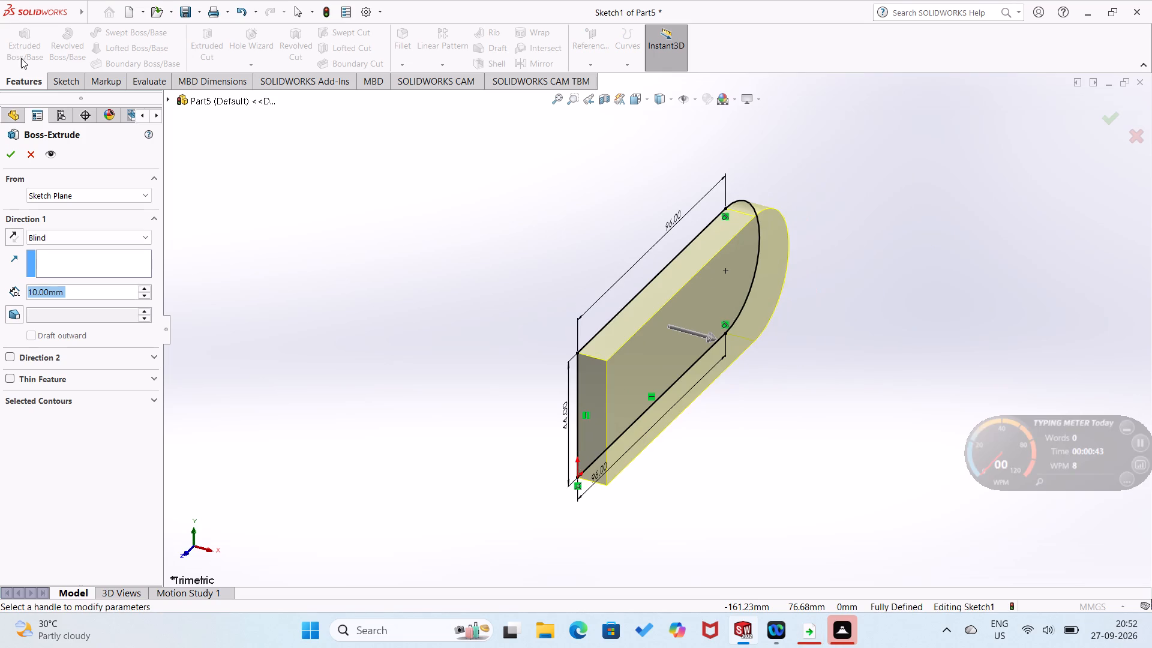
text(12)
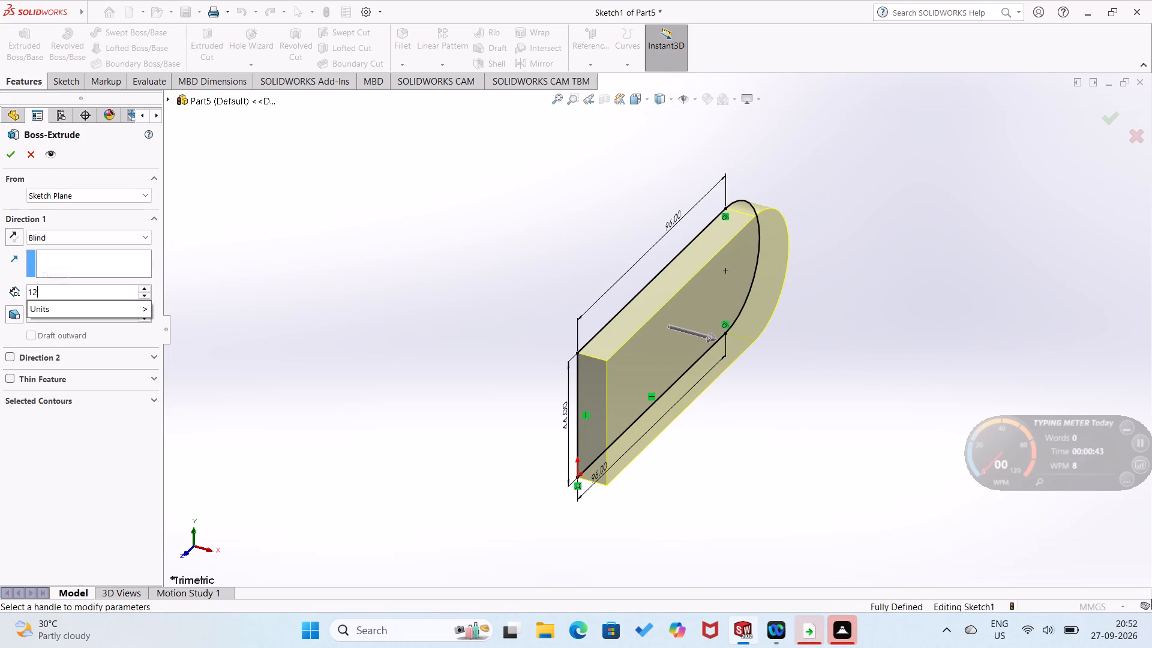
key(Return)
text(16)
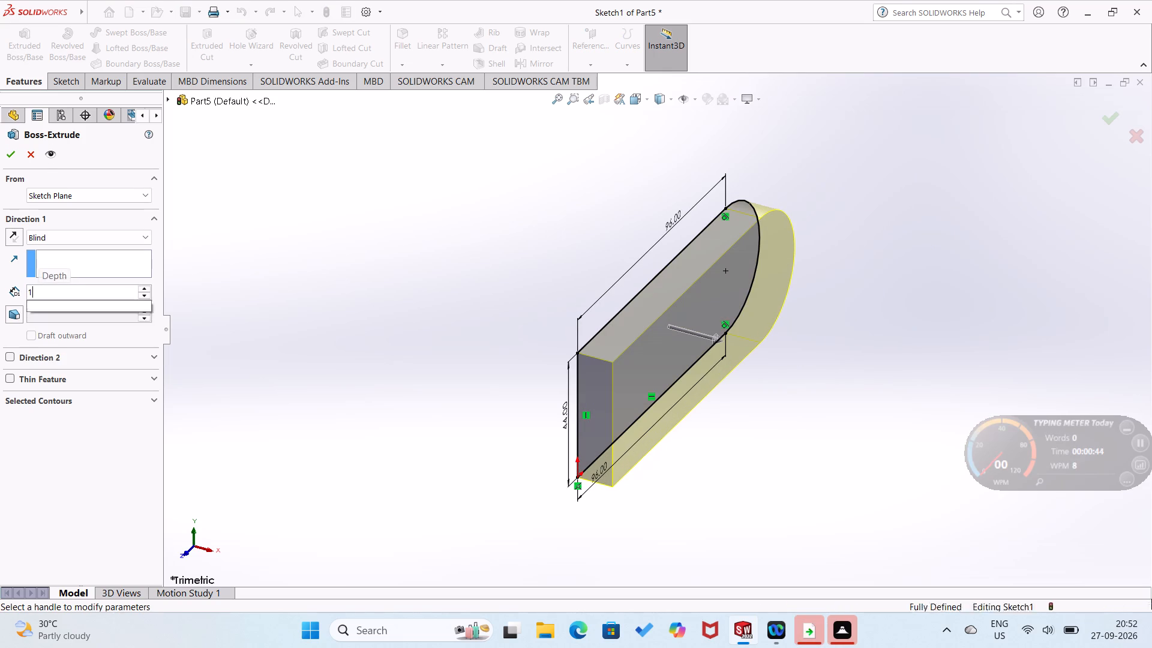
key(Return)
click(9, 162)
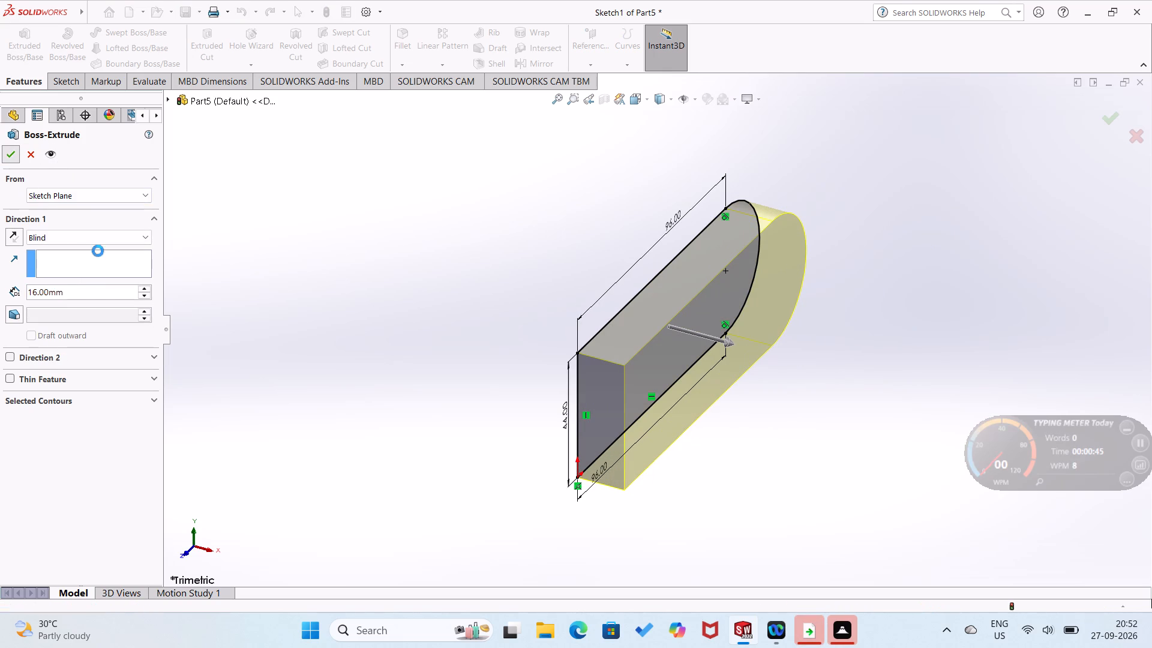
click(254, 352)
Sketch two circles on the plate's large flat face, one about 8.6 mm radius at the round end's centre, the other about 30.5 mm toward the square end.
right_click(680, 350)
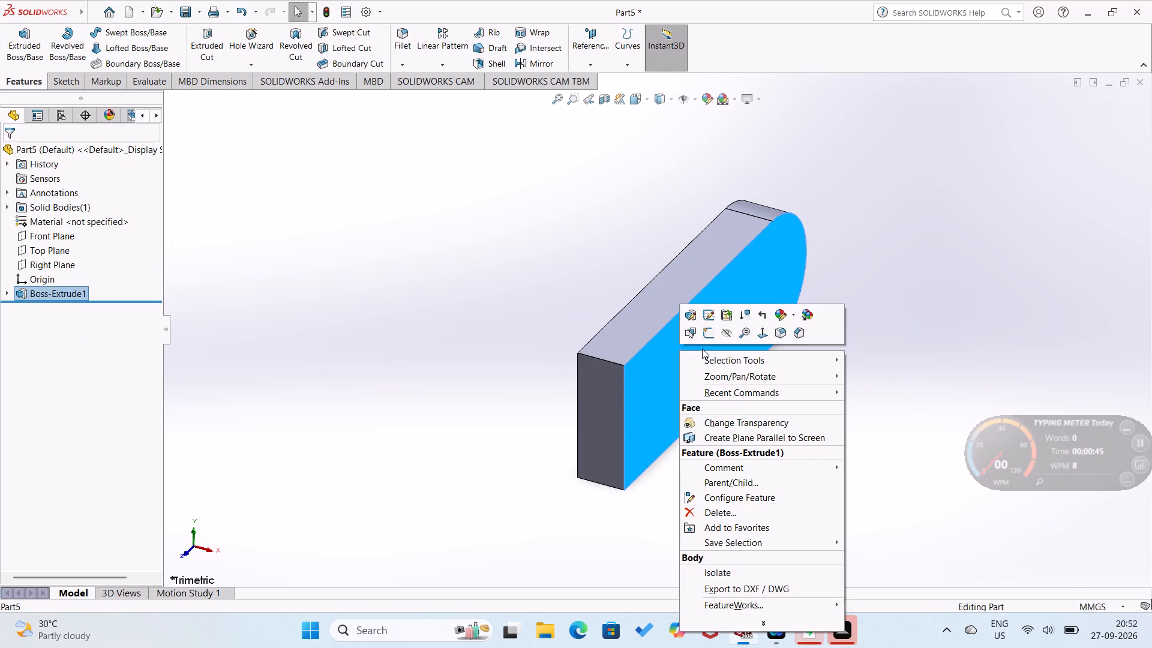
click(710, 340)
right_drag(726, 464, 873, 507)
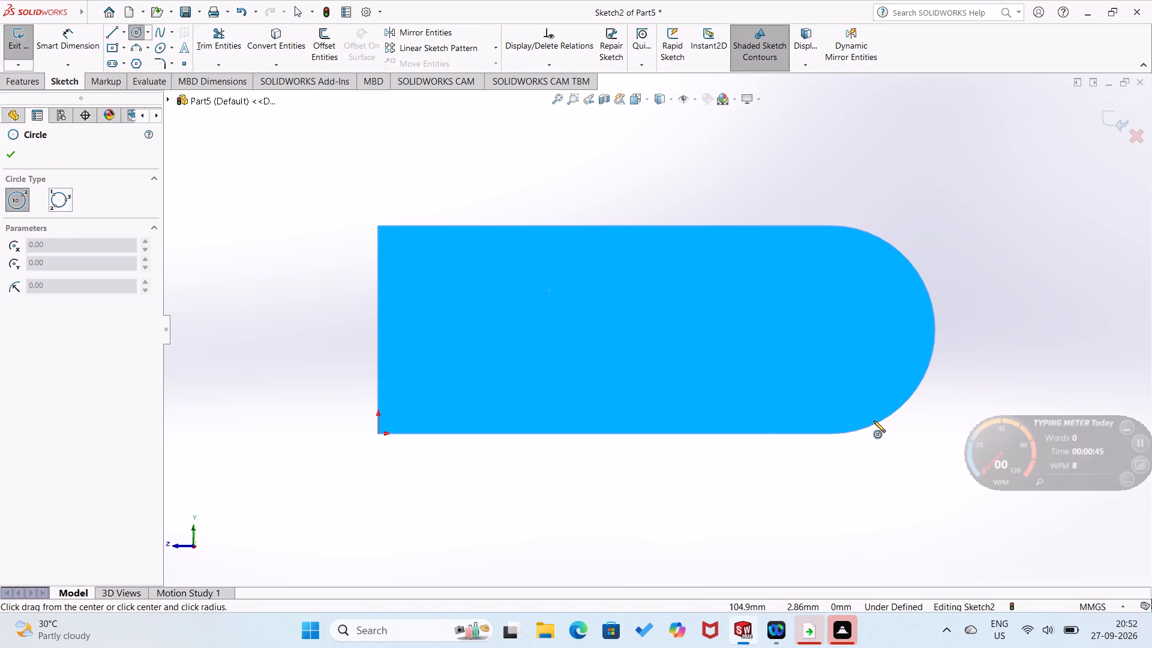
click(832, 331)
click(845, 368)
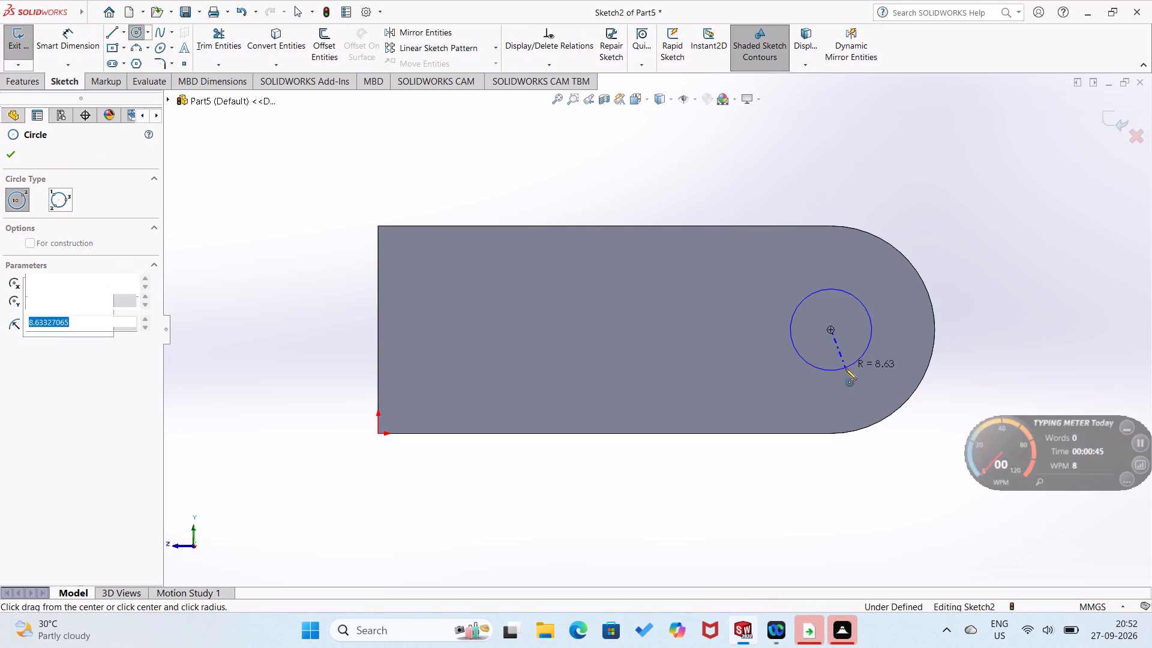
click(687, 328)
click(694, 368)
Dimension both circles to a diameter of 16 mm.
right_drag(736, 369, 761, 275)
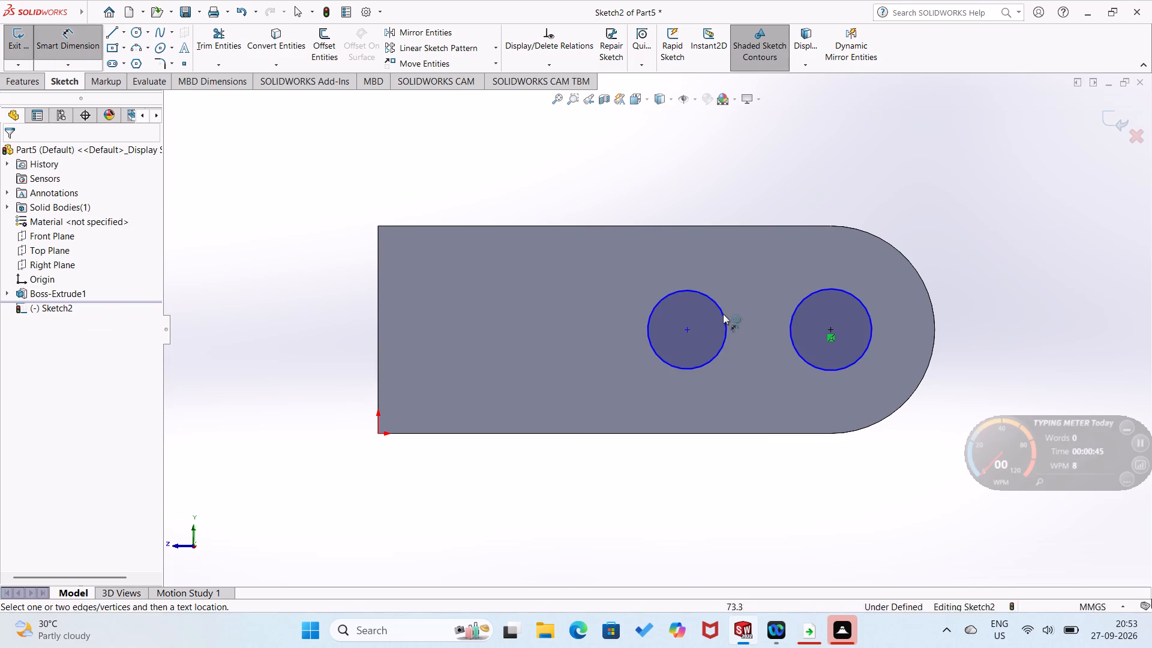
click(723, 314)
click(751, 286)
text(16)
key(Return)
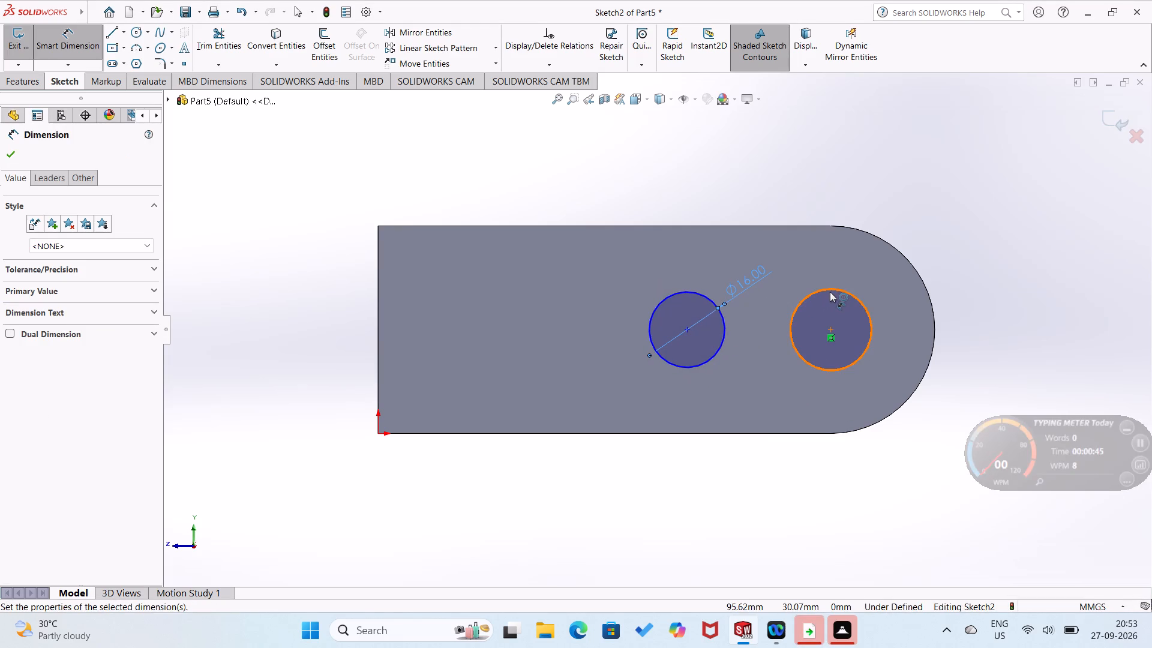
click(830, 292)
click(845, 276)
text(16)
key(Return)
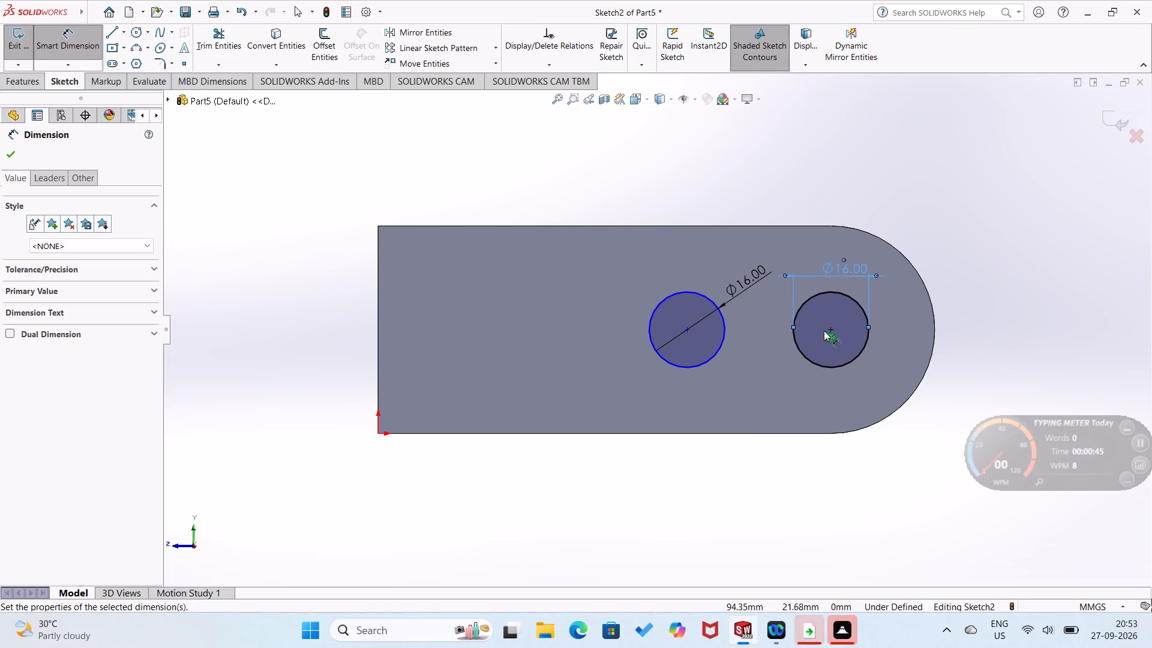
Dimension the distance between the two circle centres as 40-16, giving 24 mm.
click(830, 329)
click(687, 329)
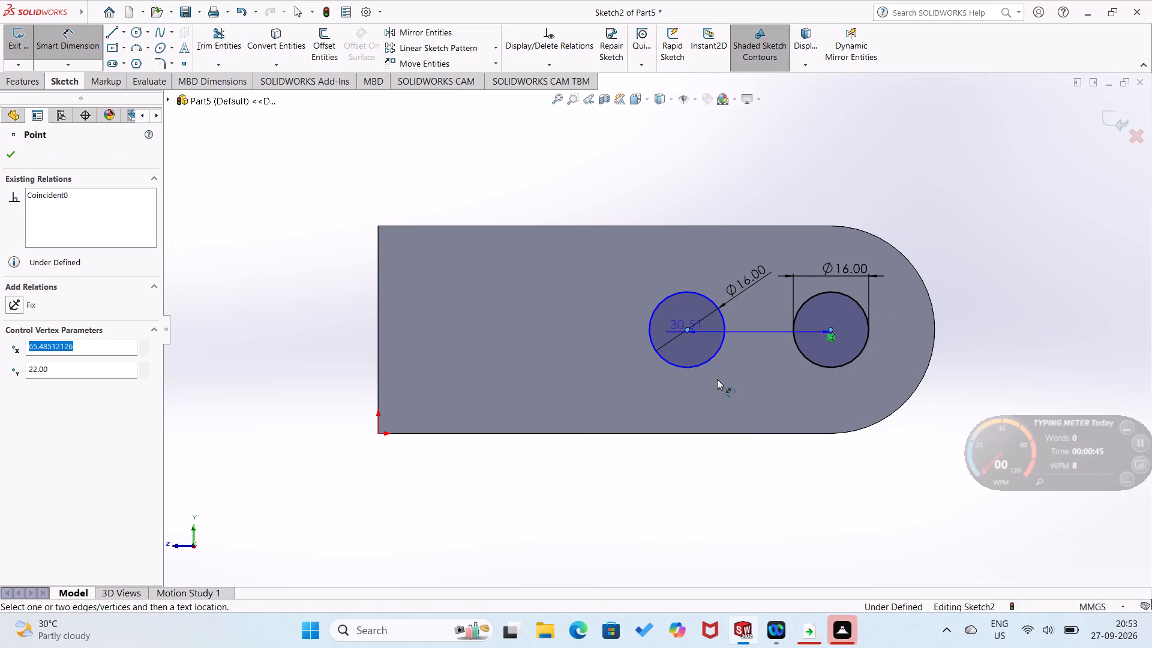
click(720, 383)
text(40)
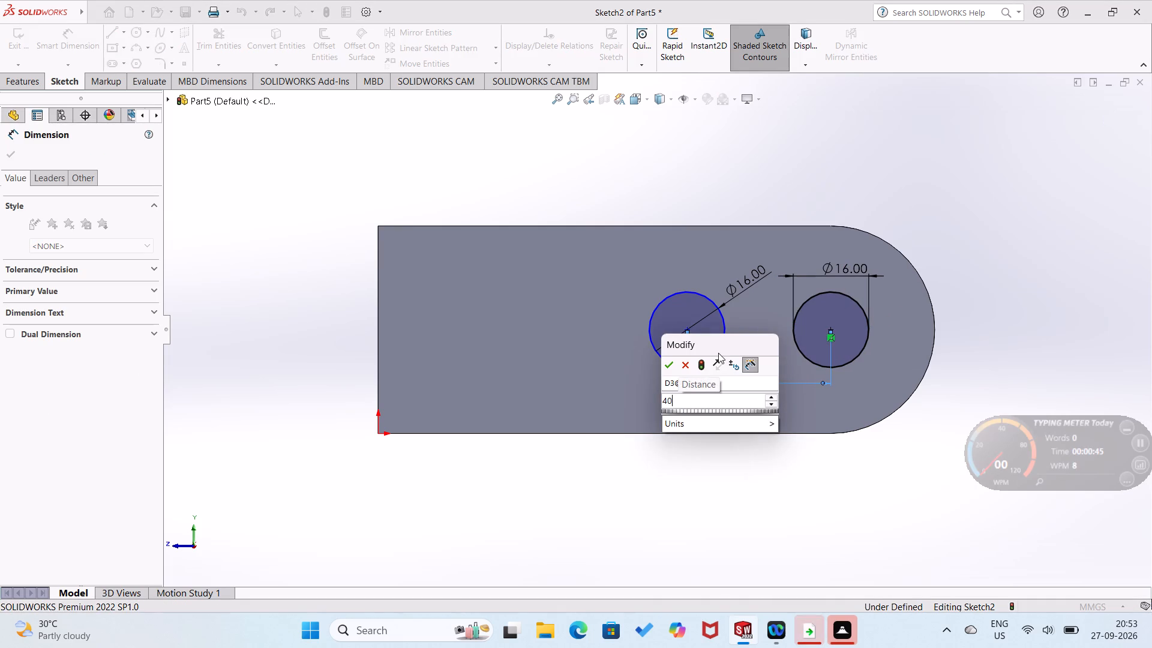
key(minus)
text(16)
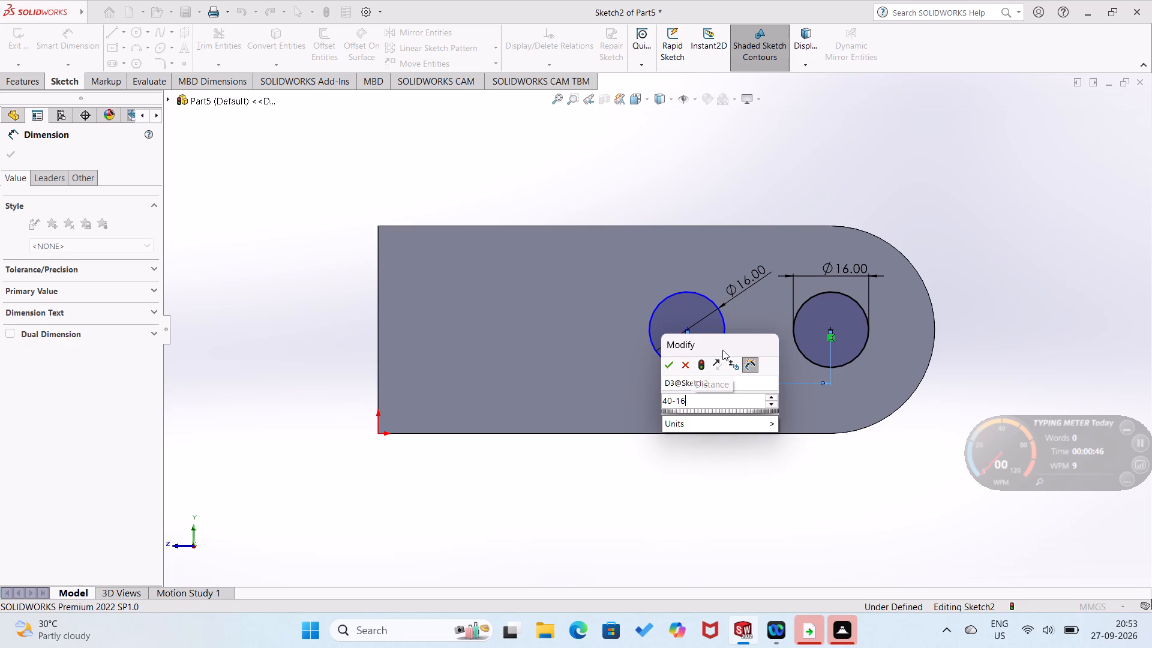
key(Return)
click(715, 433)
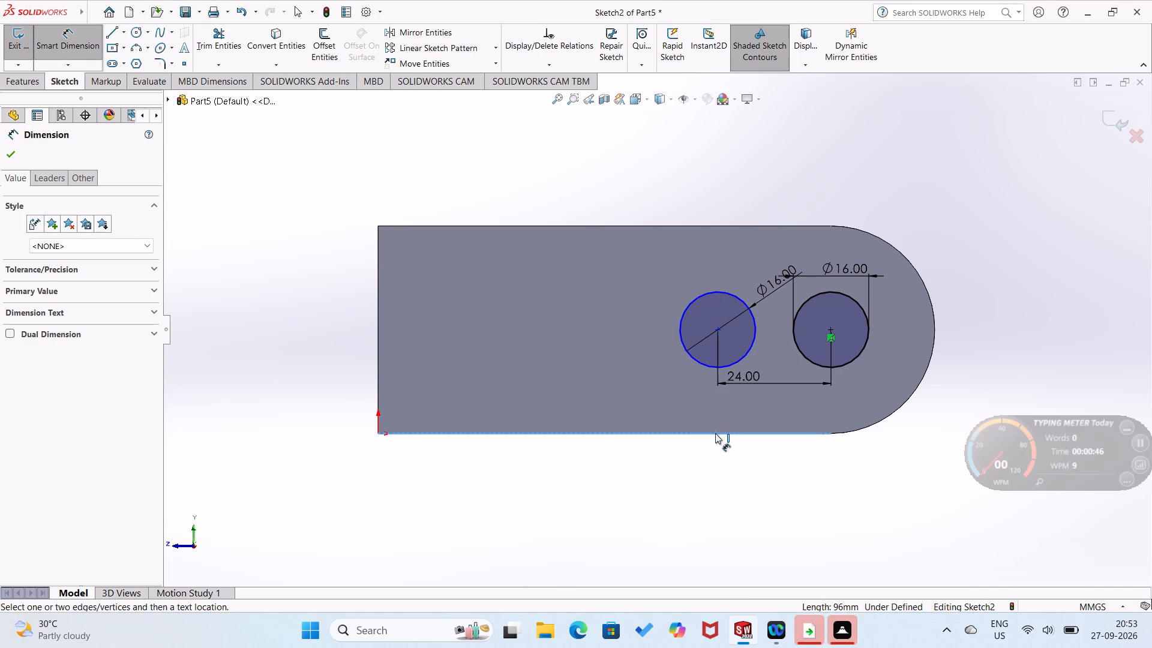
key(Escape)
key(Escape)
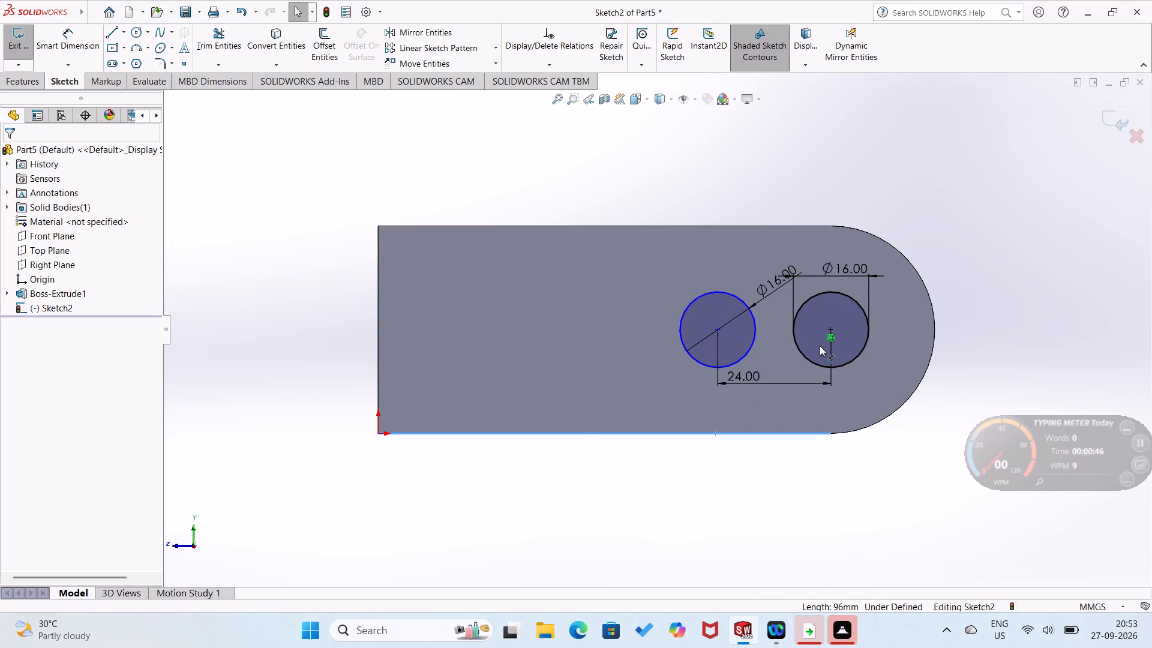
Add a horizontal relation between the centres of the two circles.
click(828, 326)
key(Escape)
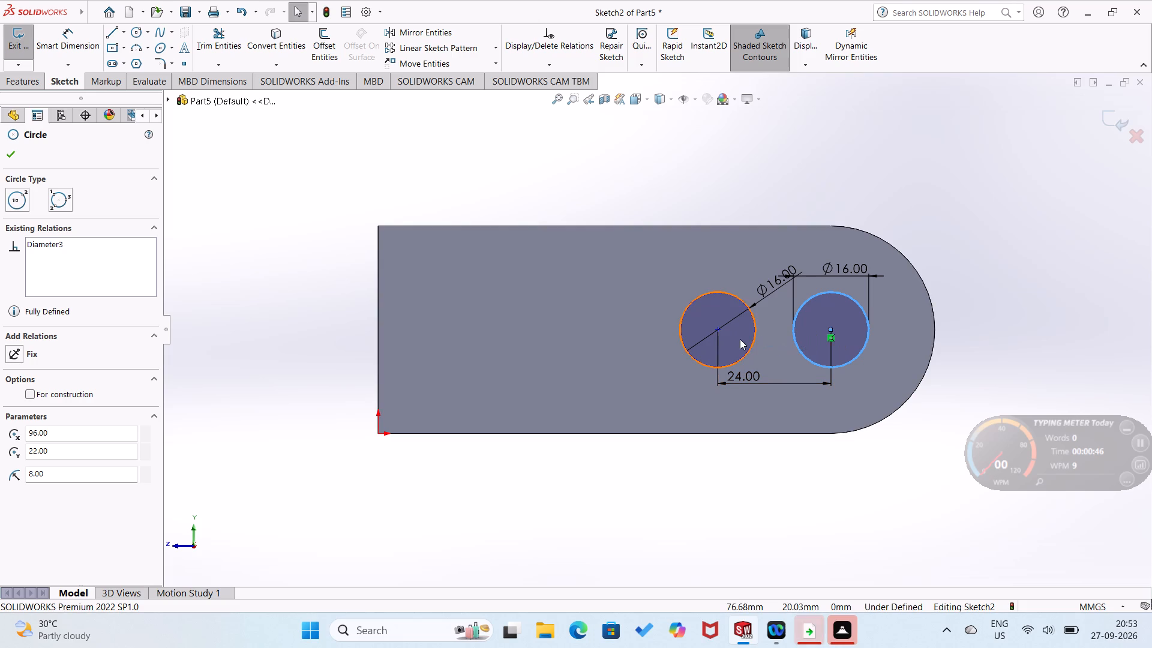
ctrl+click(718, 329)
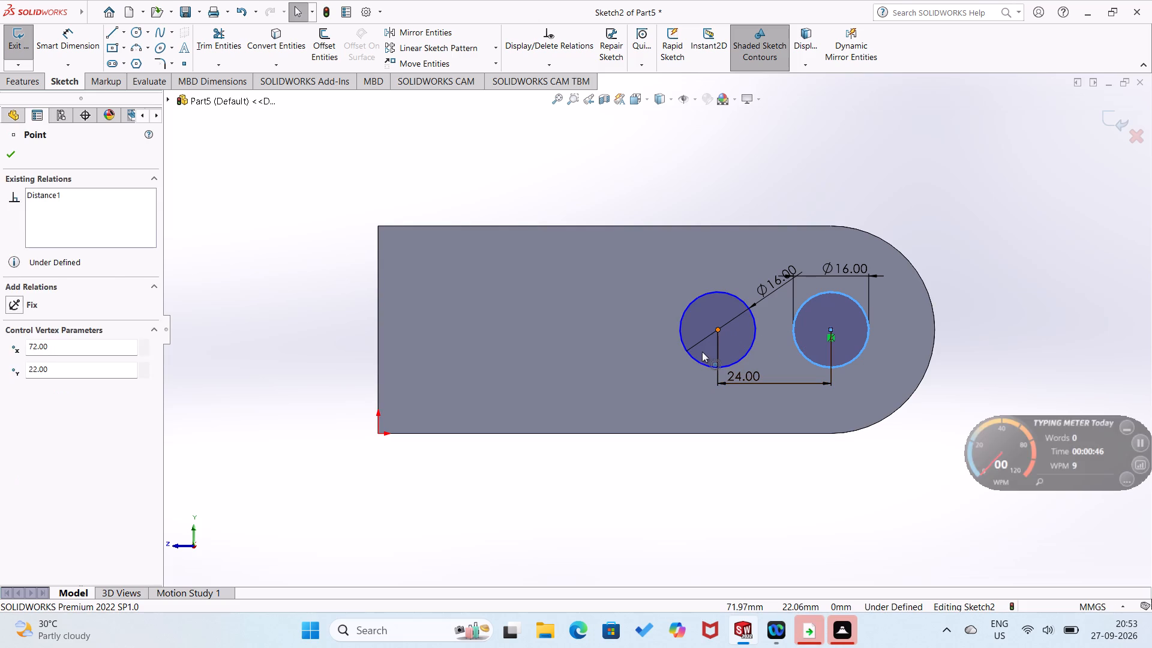
key(Escape)
key(Escape)
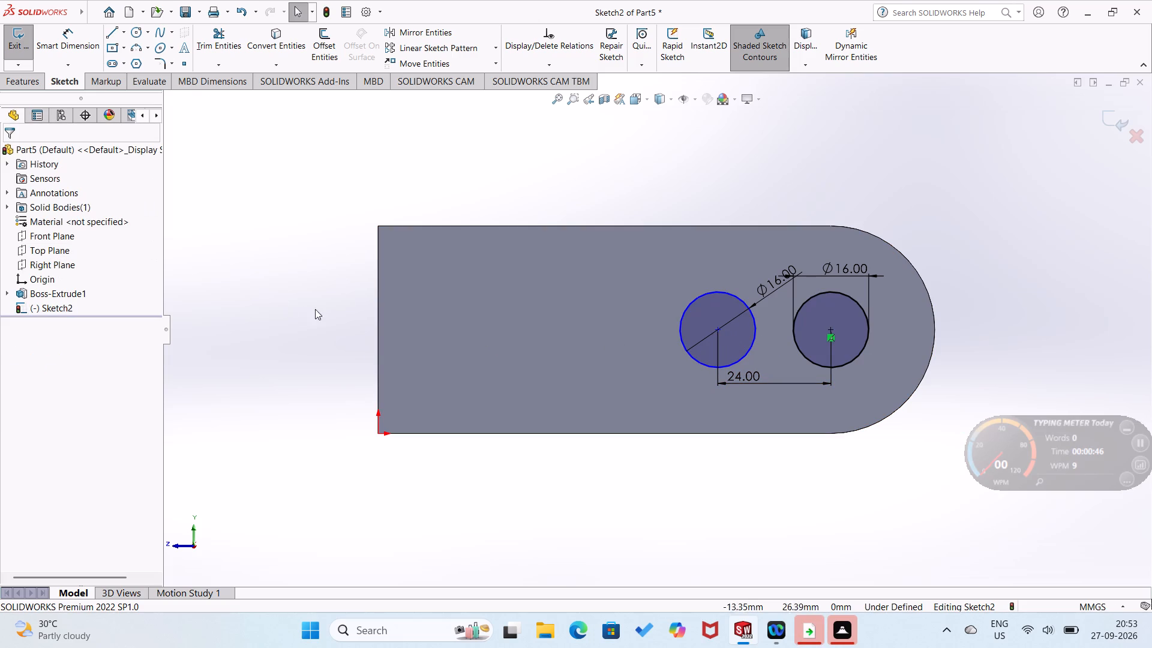
click(832, 328)
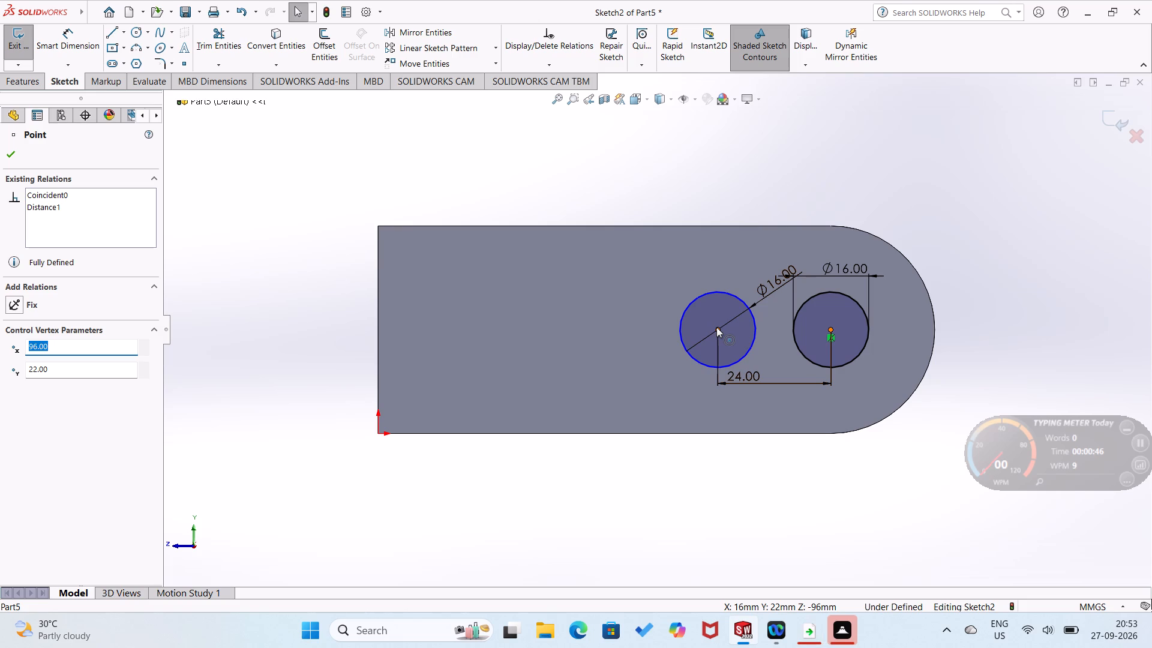
ctrl+click(717, 327)
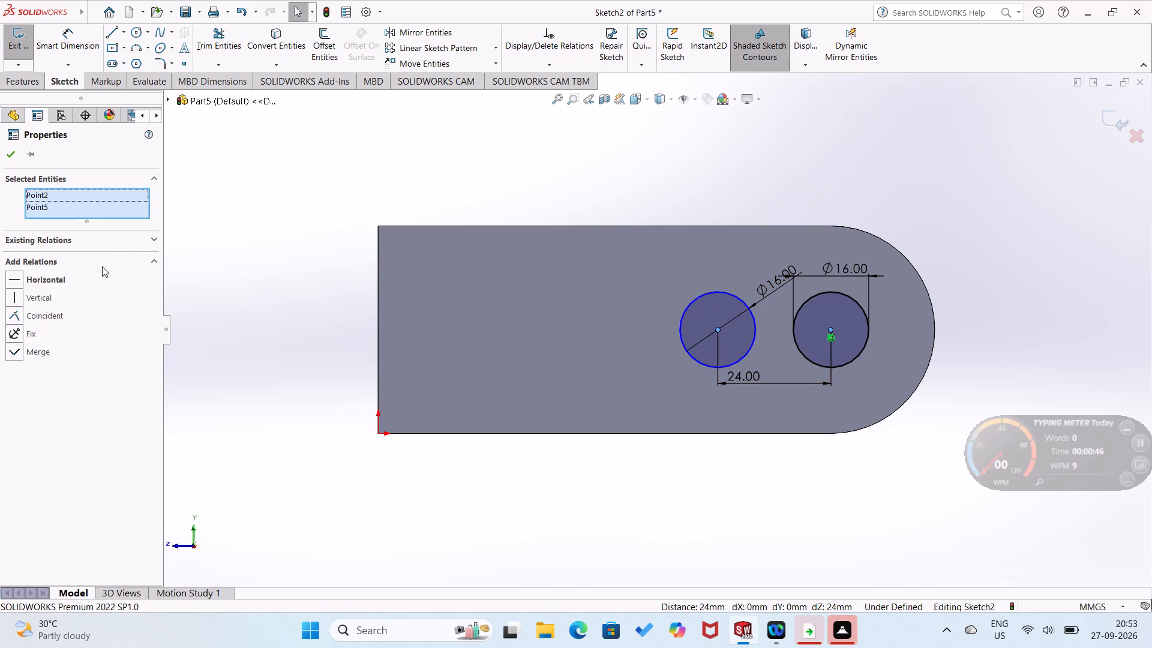
click(11, 283)
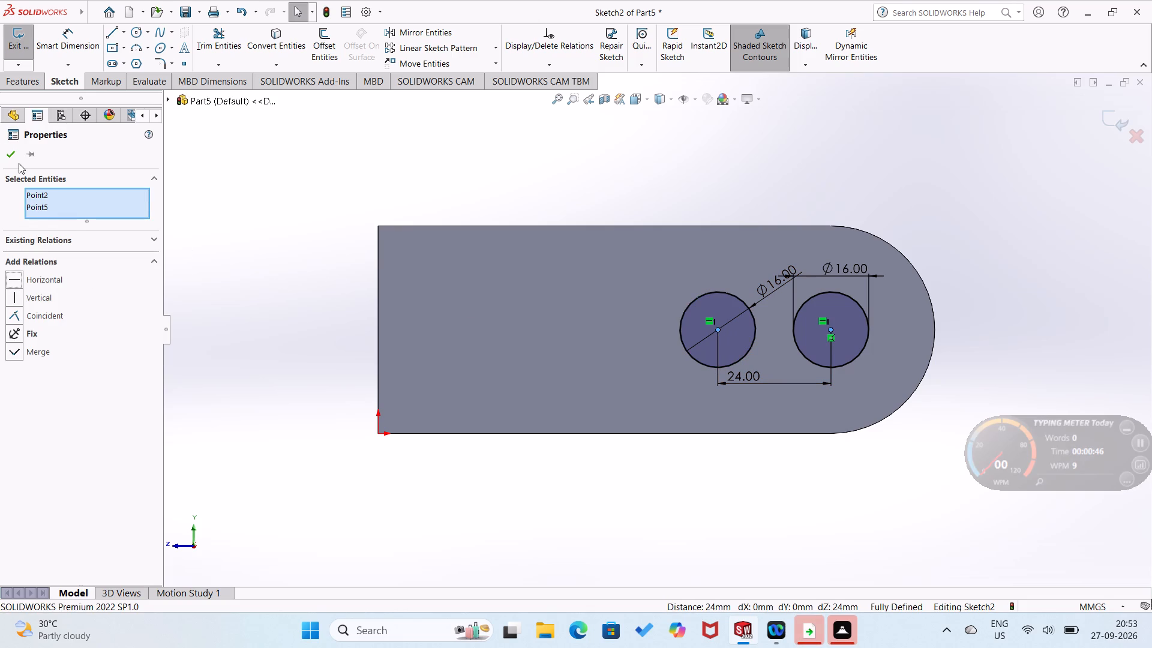
click(17, 158)
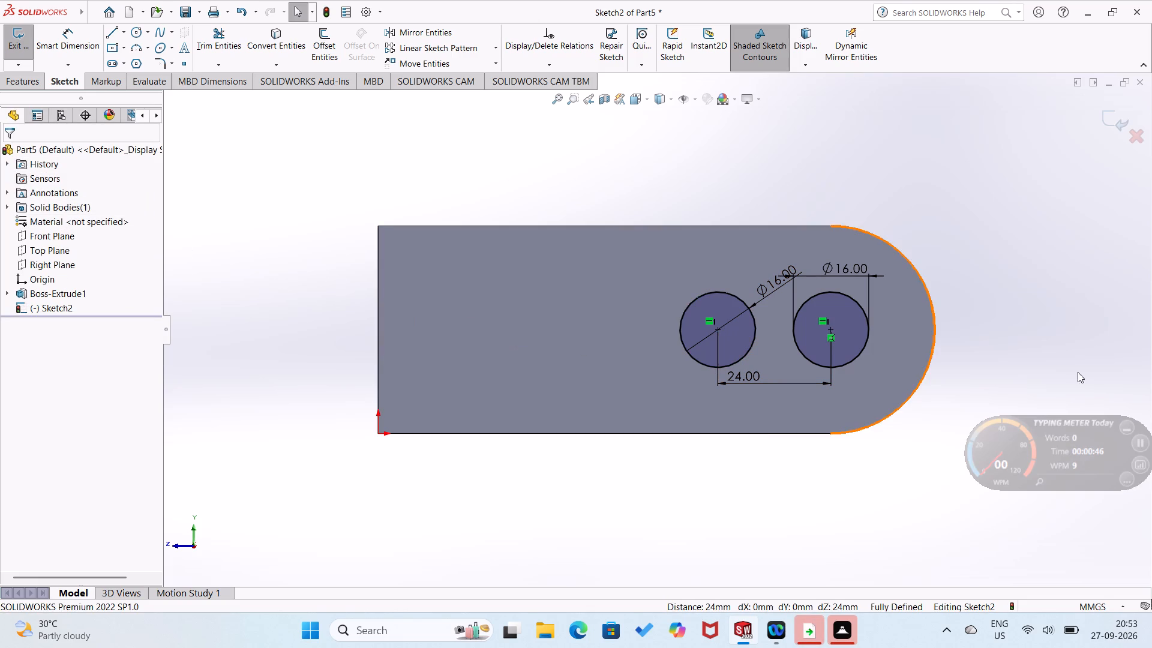
Draw two 24 mm horizontal lines joining the circles, one between their top points and one between their bottom points.
scroll(1085, 331, down, 2)
right_drag(1064, 318, 925, 339)
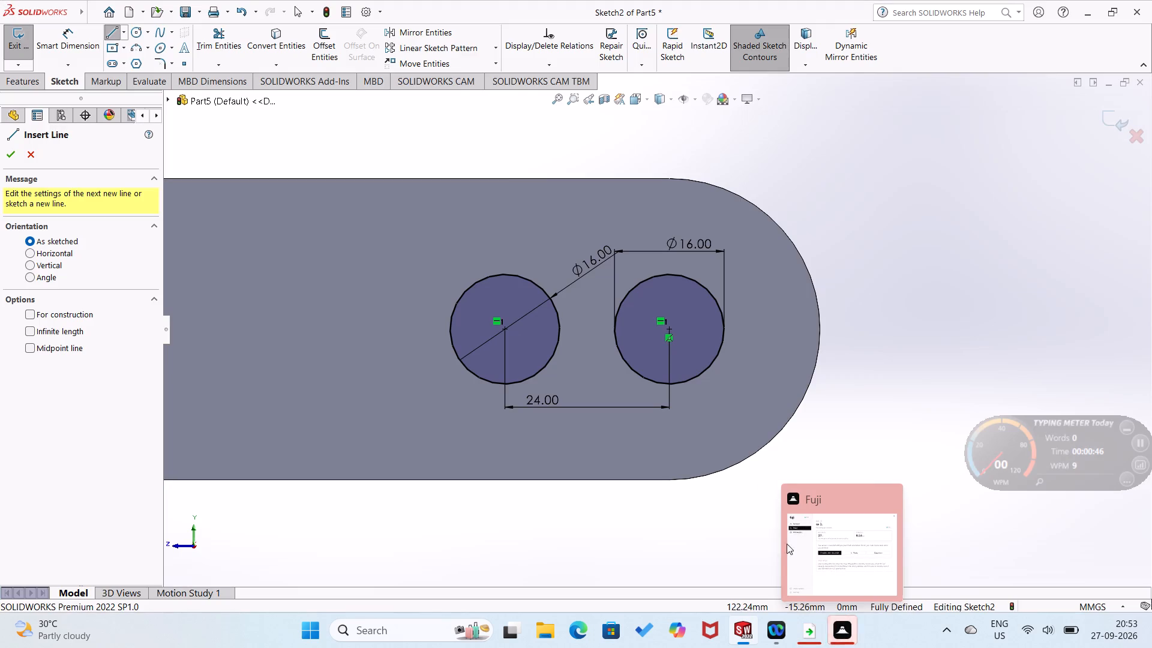
click(505, 275)
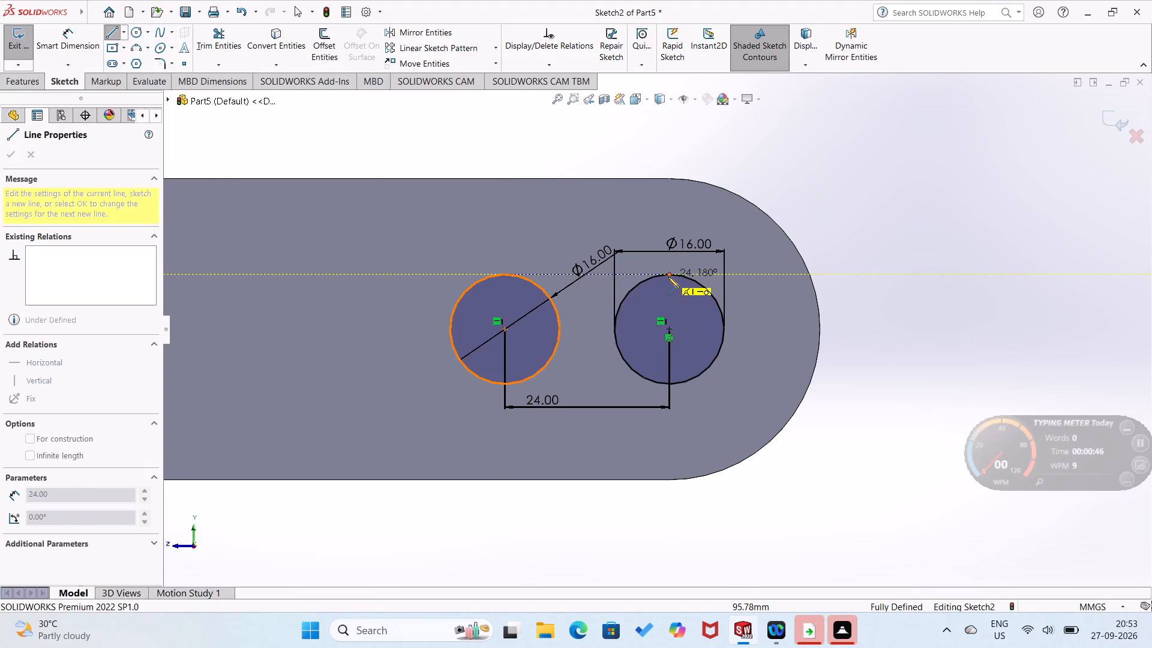
click(668, 275)
right_drag(691, 299, 758, 188)
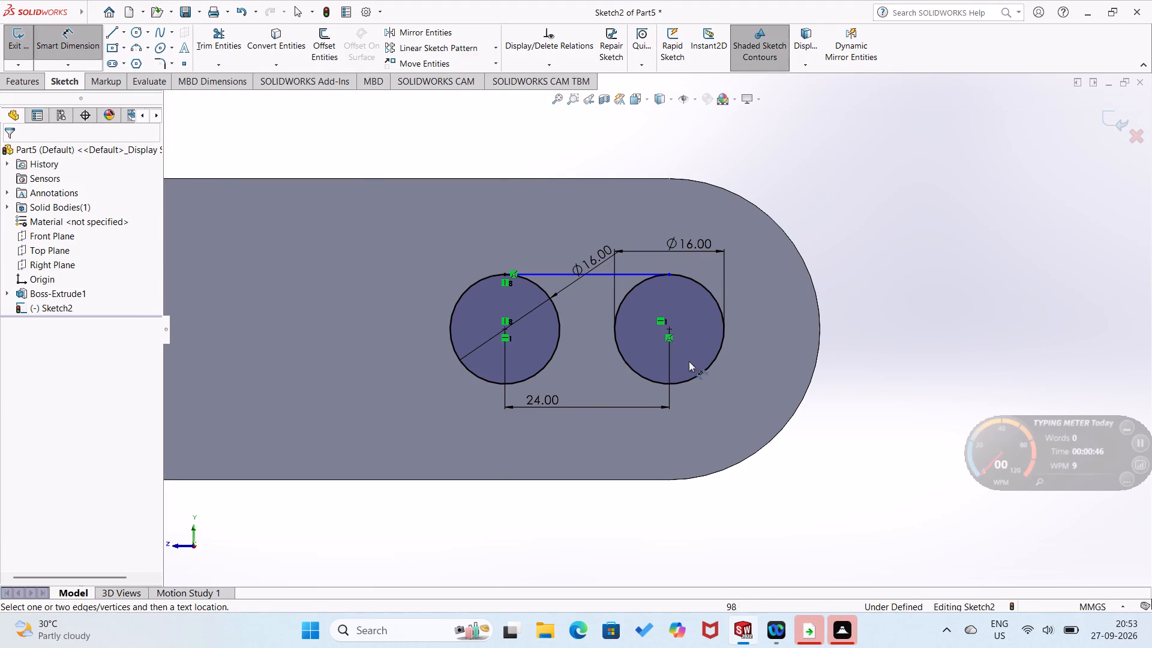
right_drag(705, 386, 623, 403)
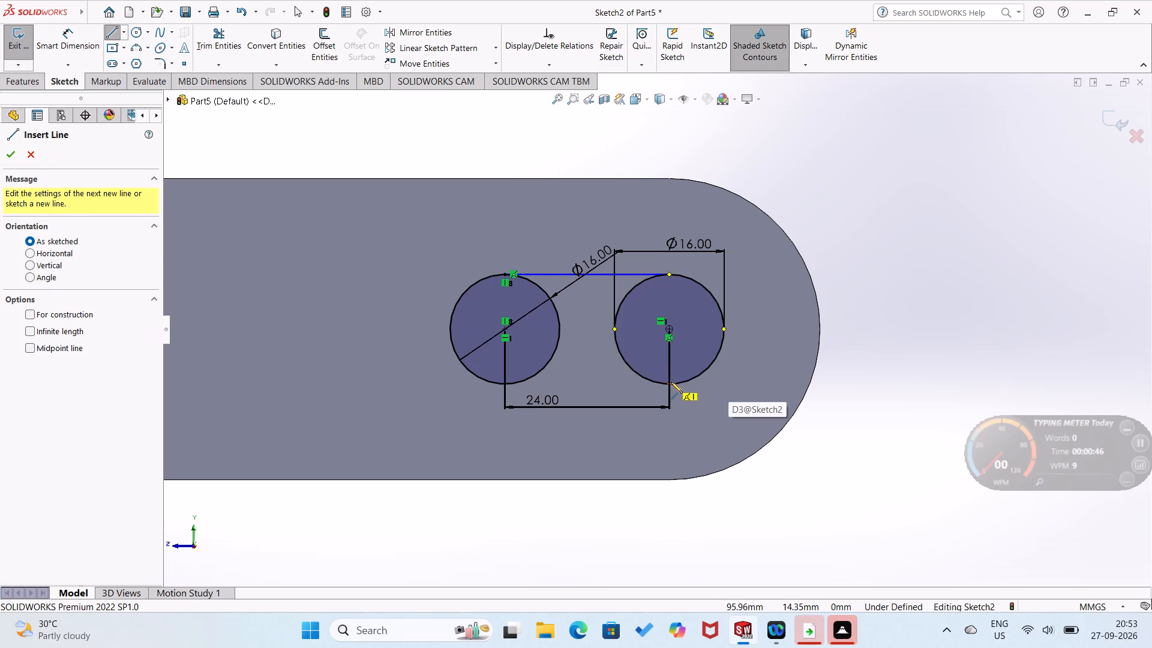
click(670, 384)
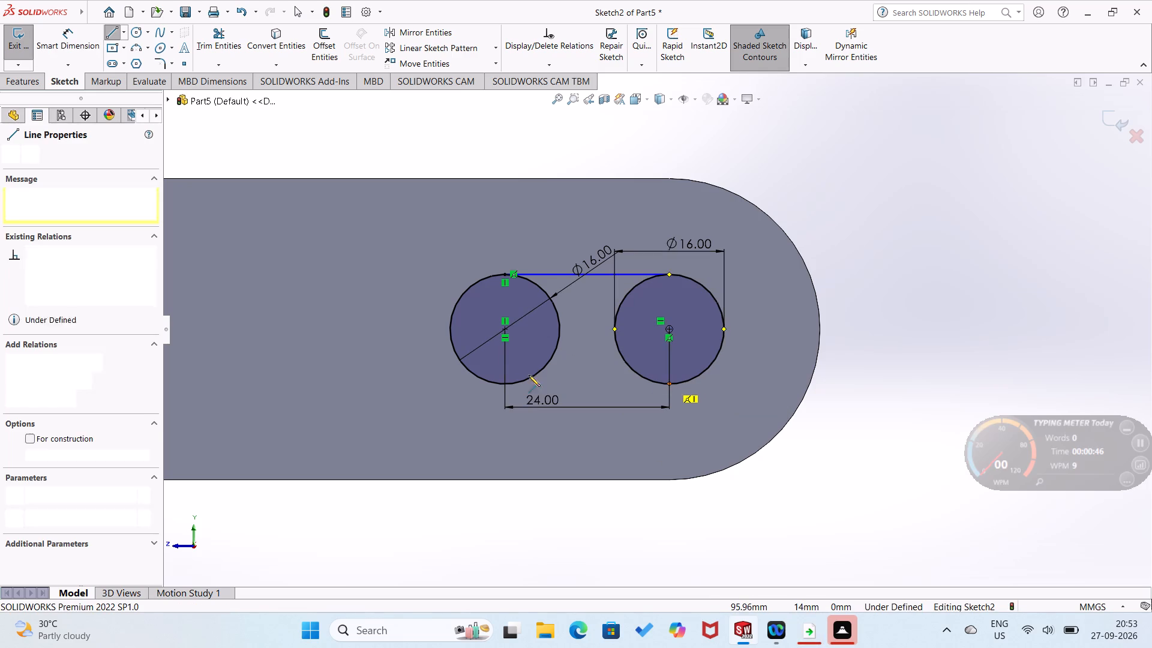
scroll(505, 383, down, 3)
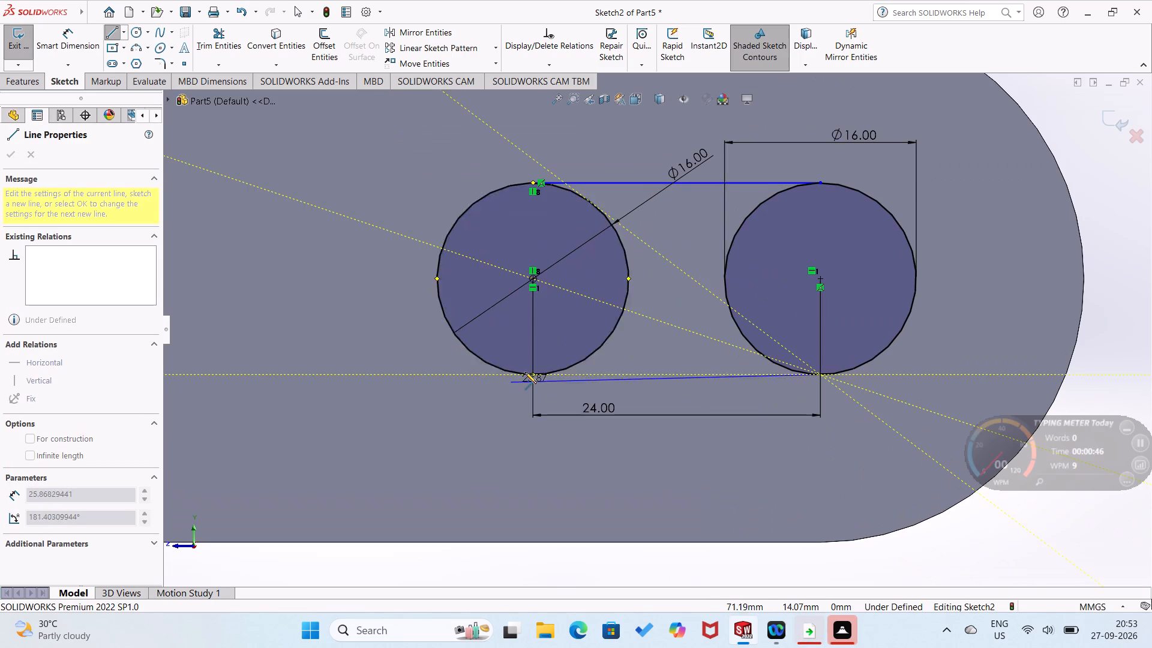
click(532, 374)
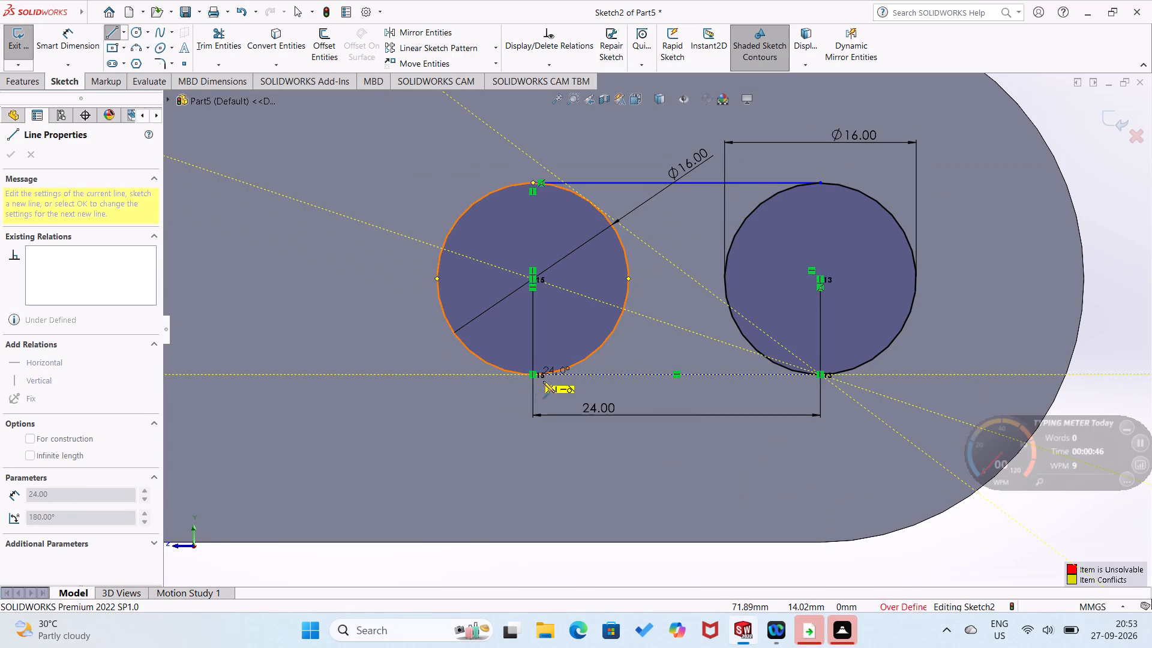
Dimension the lower line joining the two circles at 24 mm.
right_drag(547, 390, 599, 263)
click(623, 374)
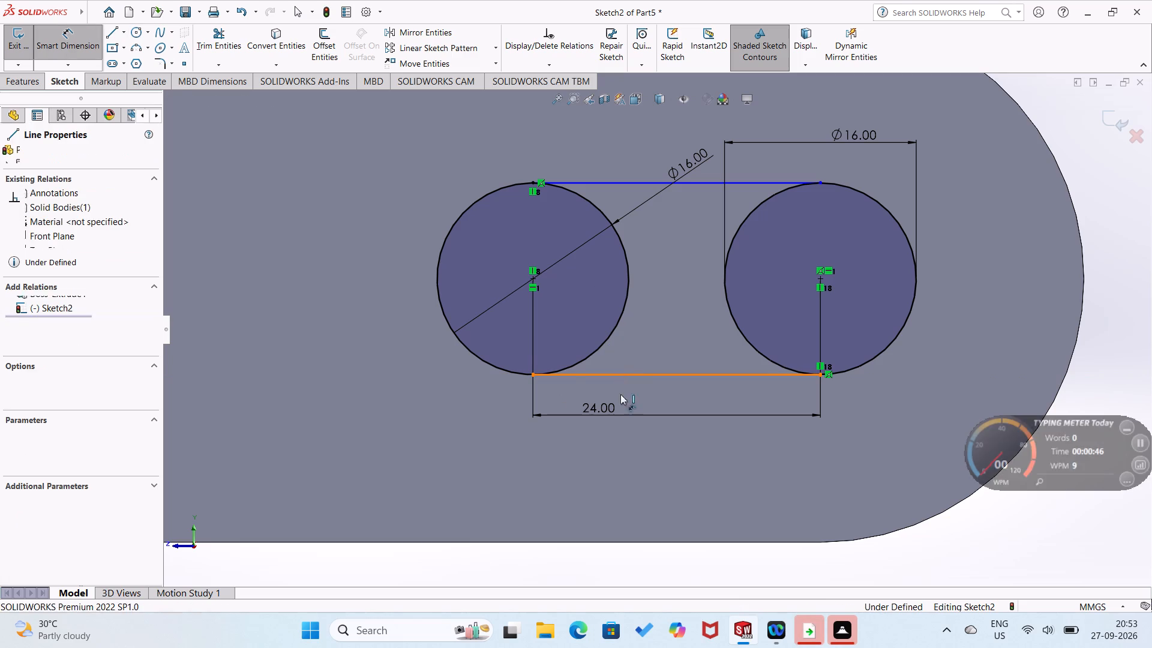
click(616, 429)
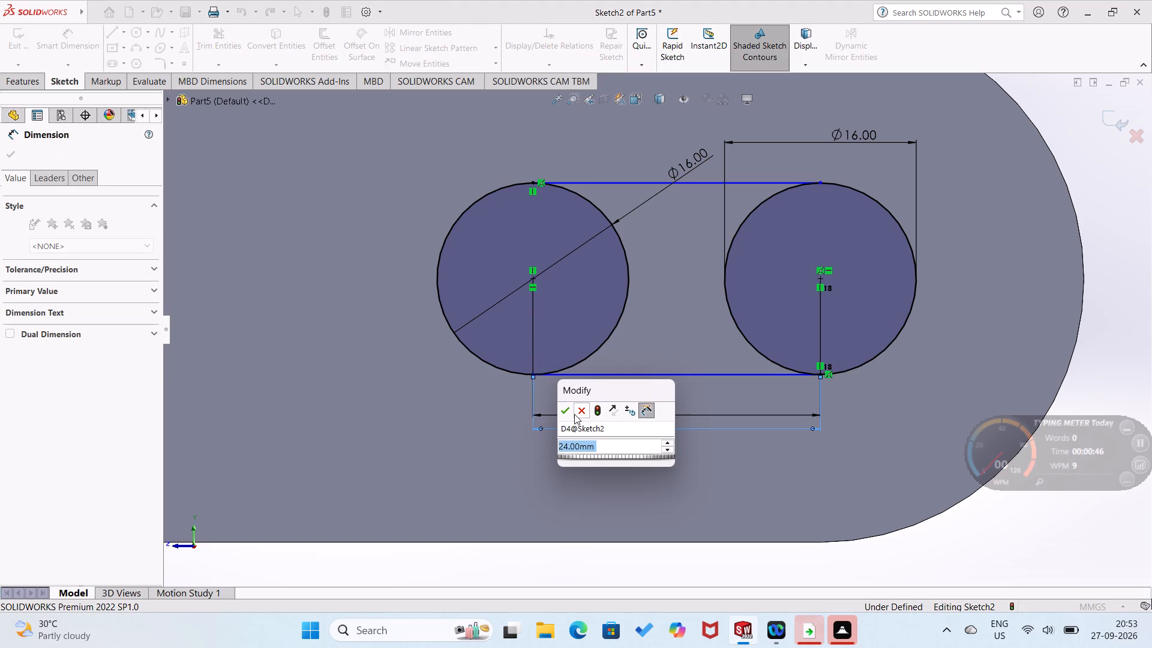
click(568, 409)
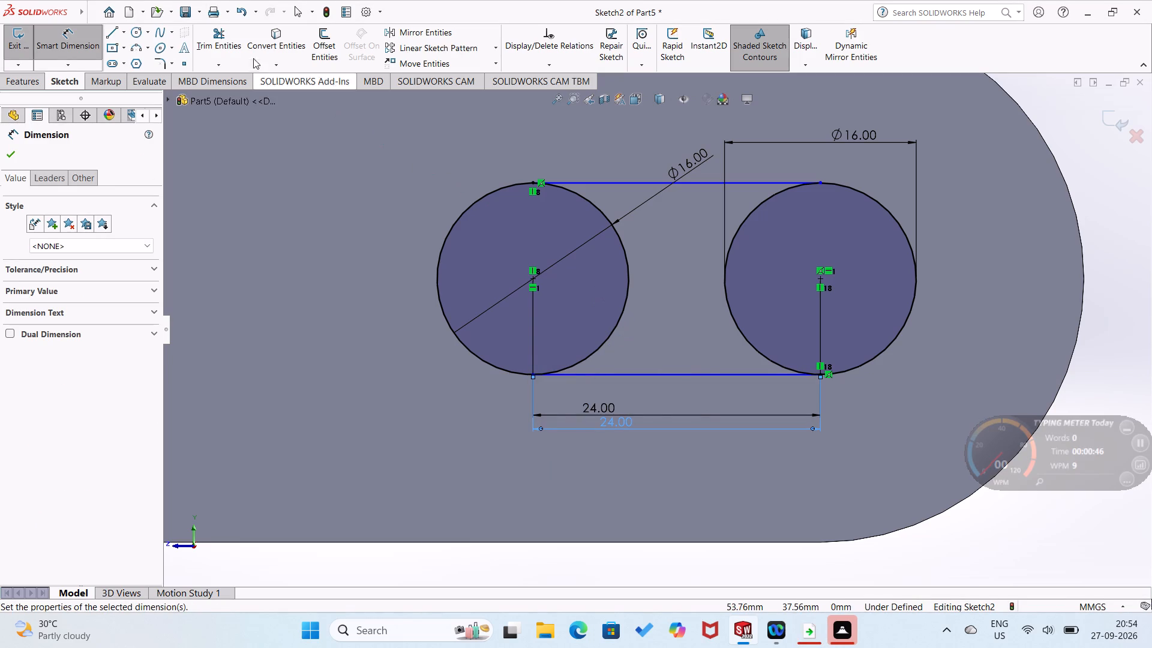
Trim the inner half of each 16 mm circle to leave a closed slot outline.
click(223, 47)
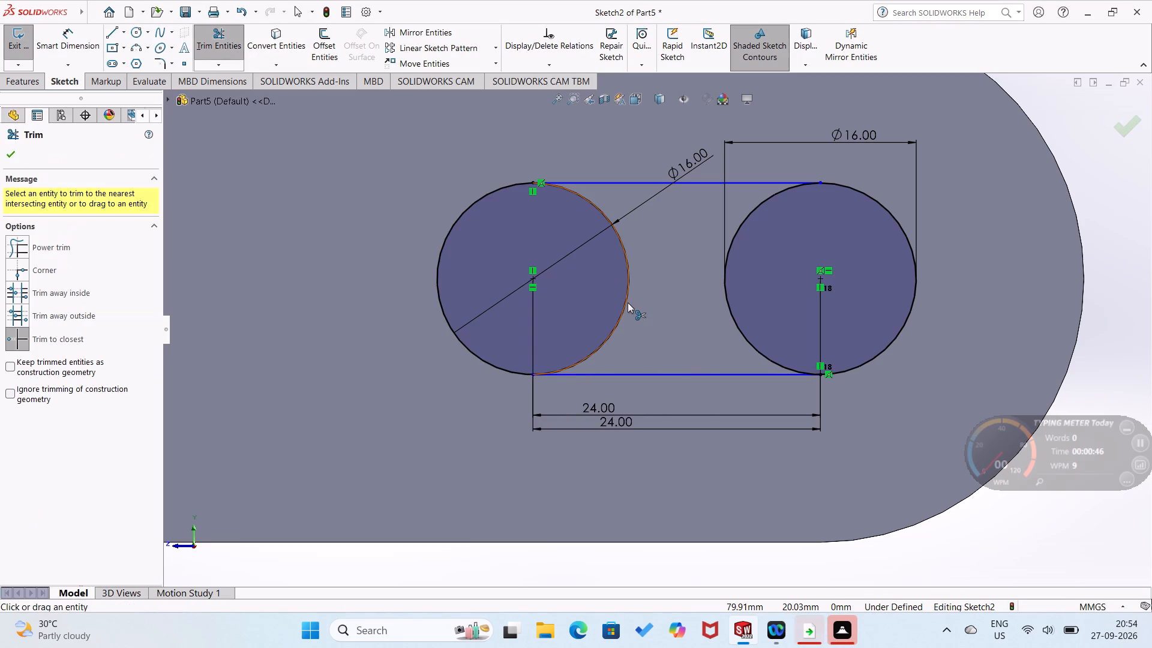
click(628, 302)
click(747, 334)
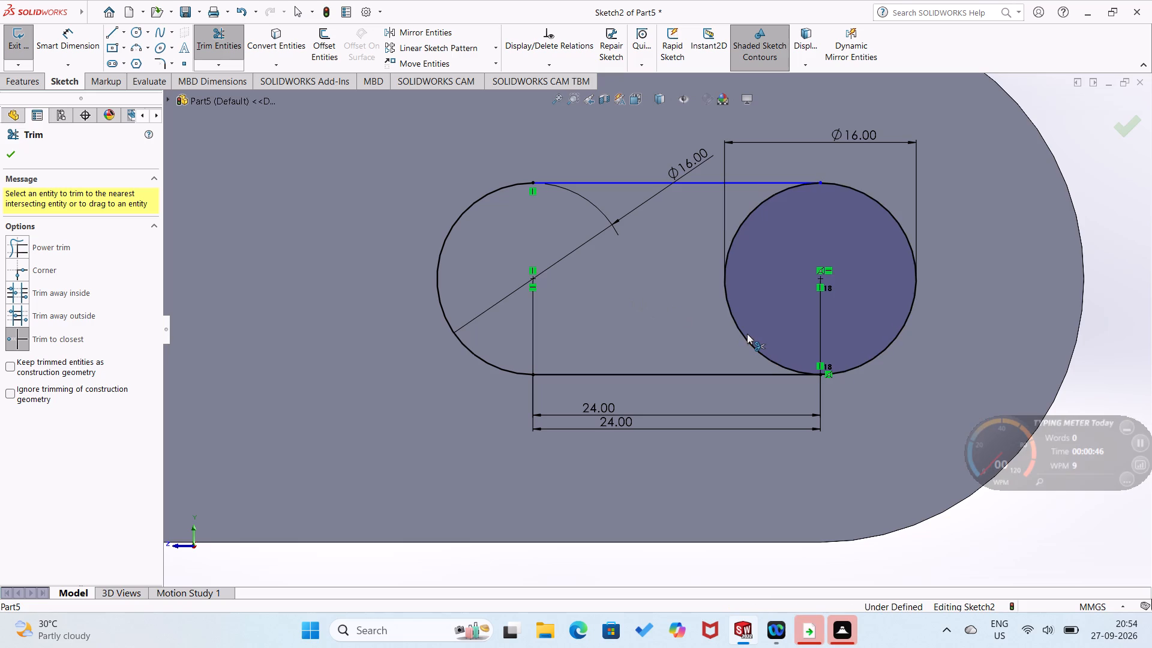
click(742, 337)
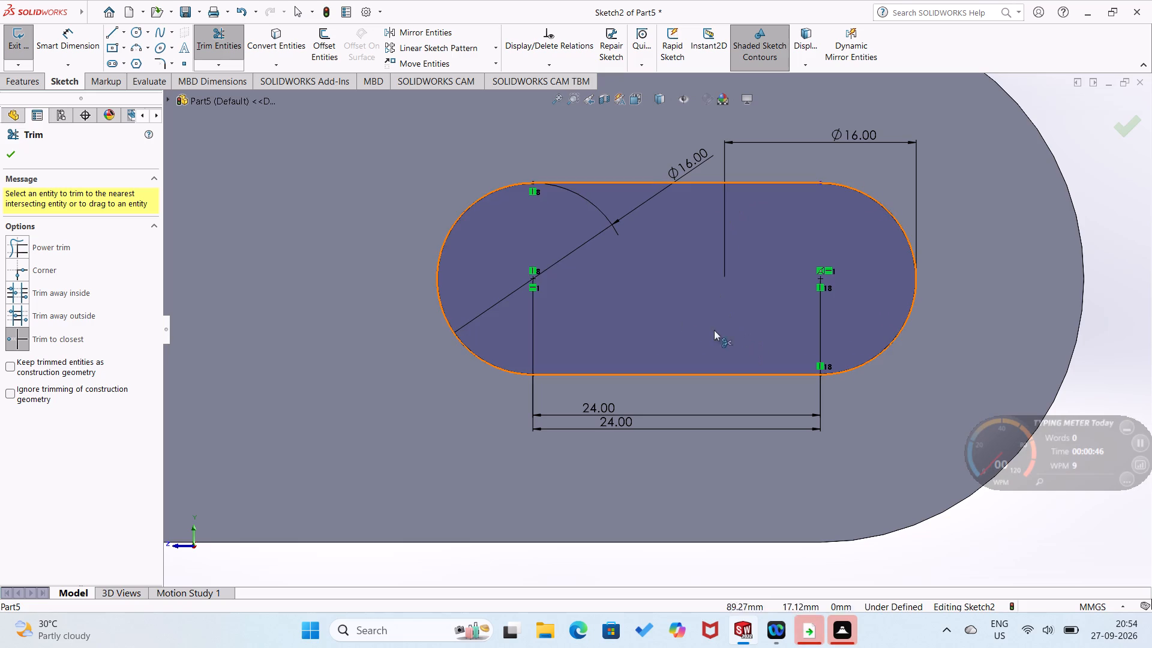
Dimension the slot's upper straight line at 24 mm.
right_drag(614, 323, 693, 176)
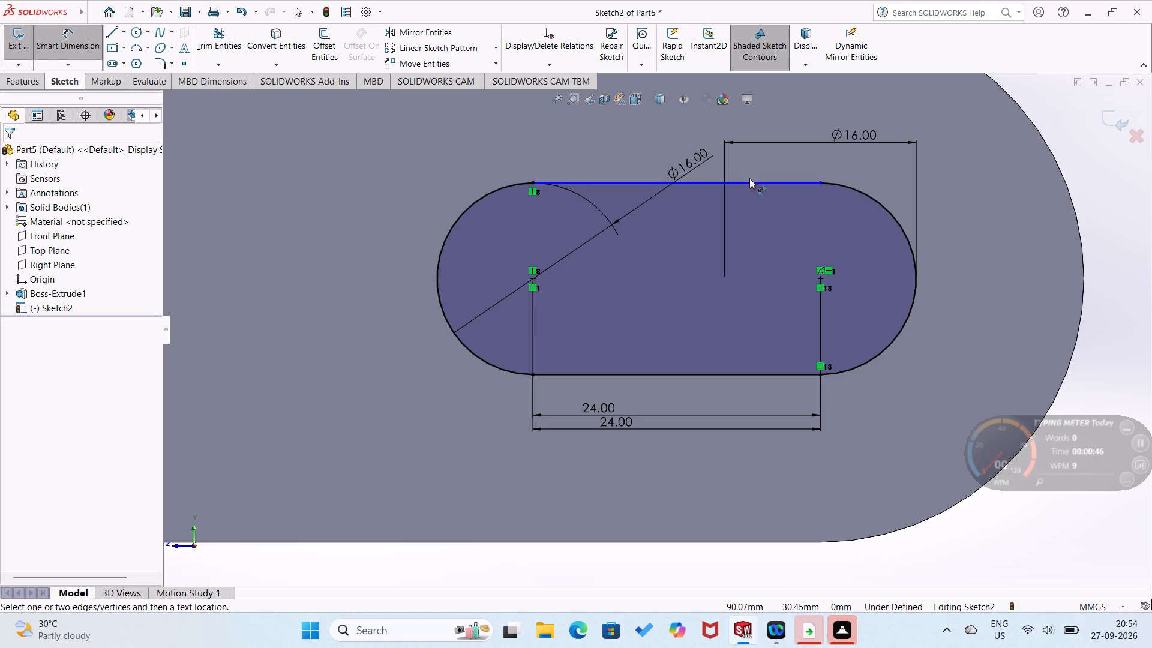
click(752, 185)
click(765, 164)
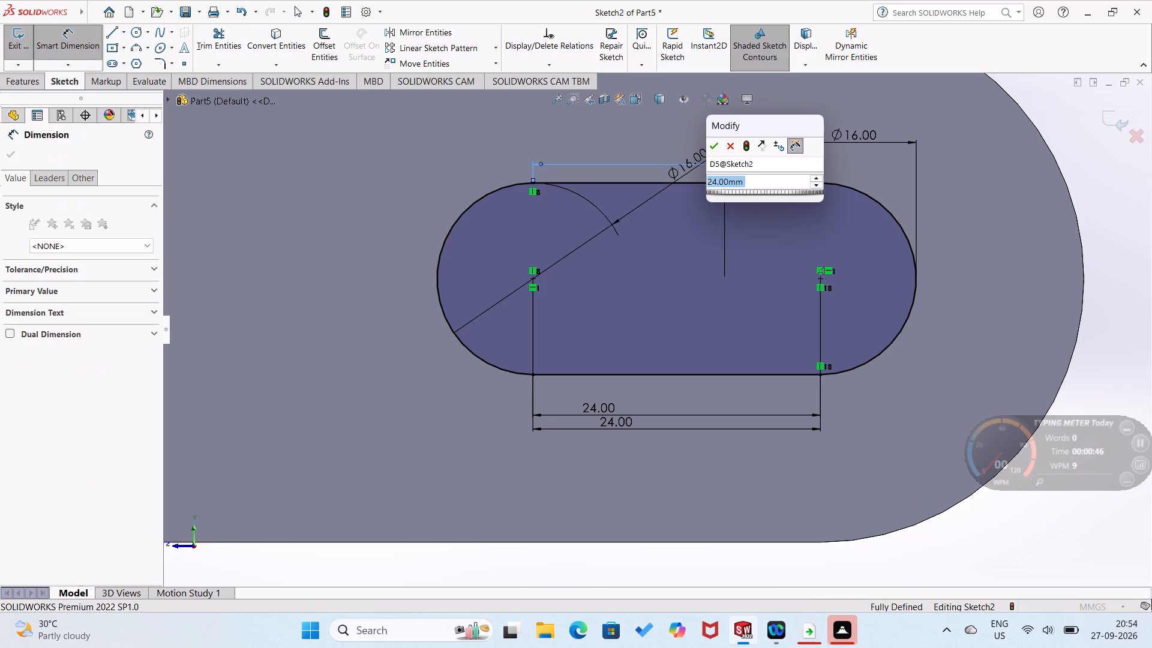
click(715, 155)
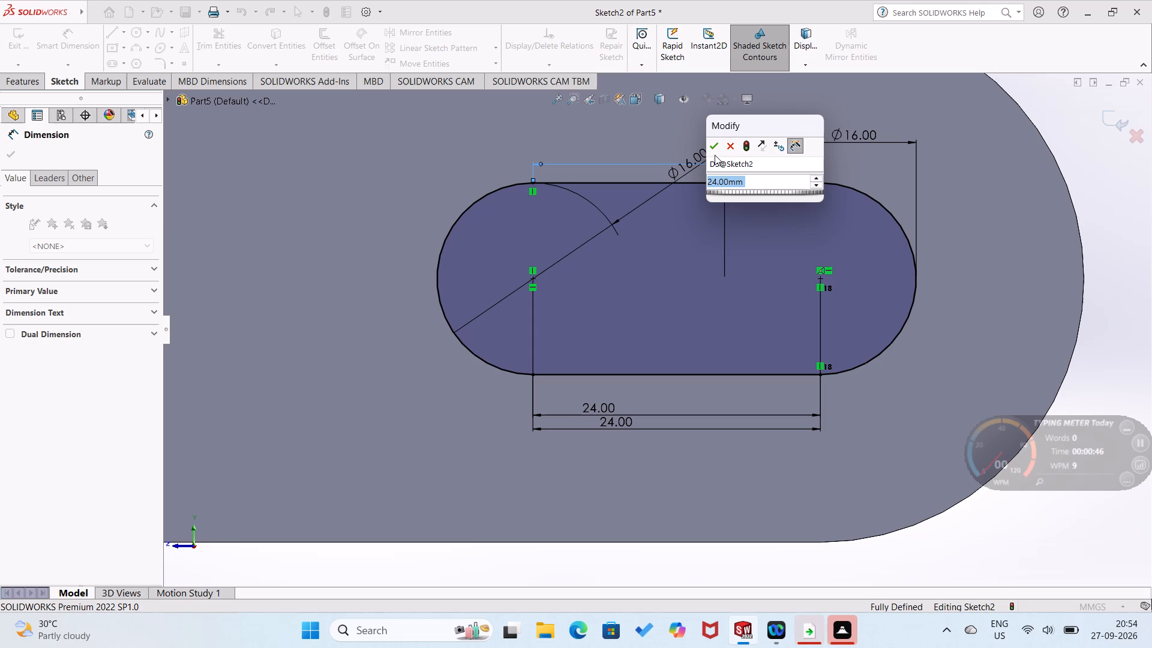
click(715, 153)
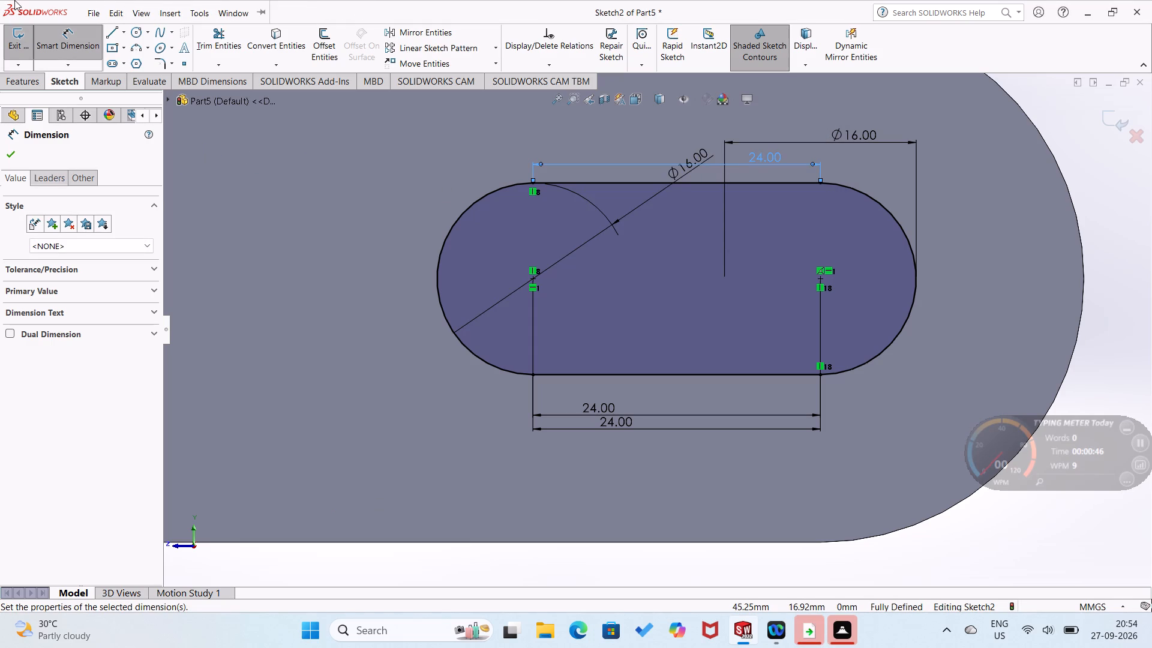
click(14, 154)
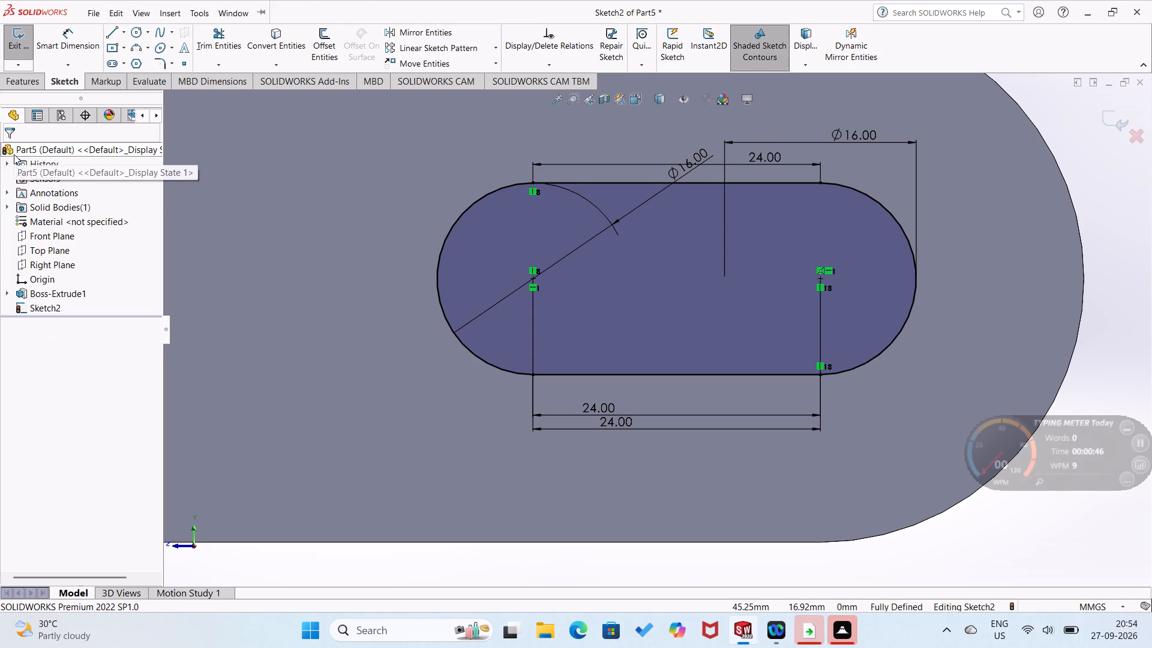
Cut-extrude the slot profile through the plate with a blind depth of 16 mm.
click(35, 83)
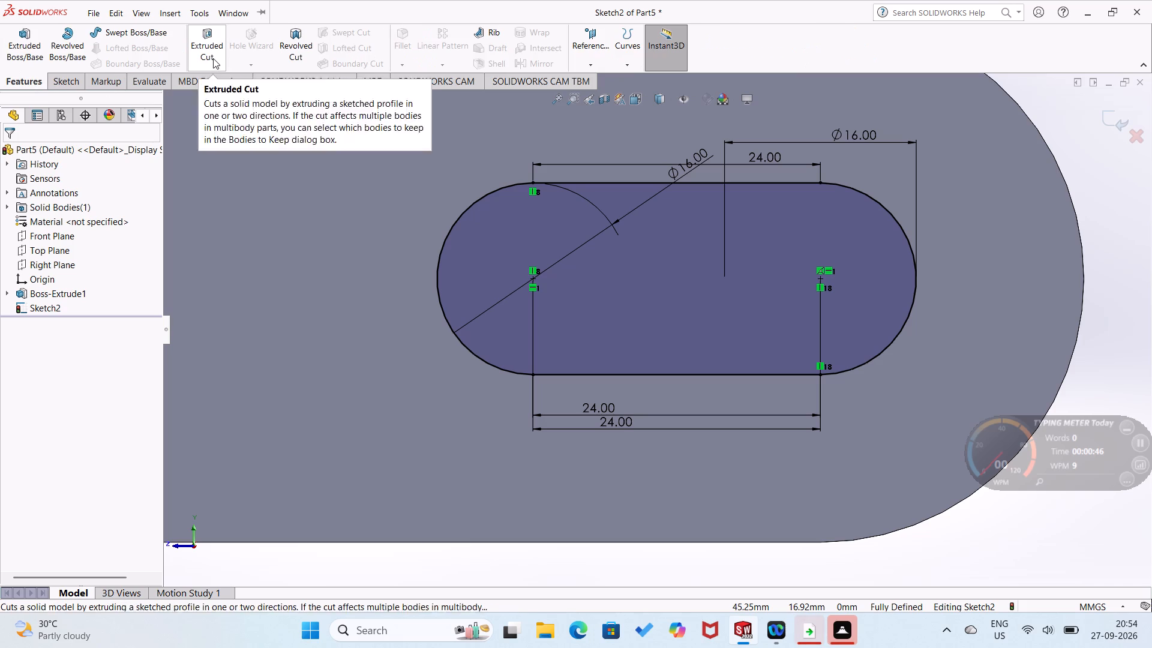
click(213, 58)
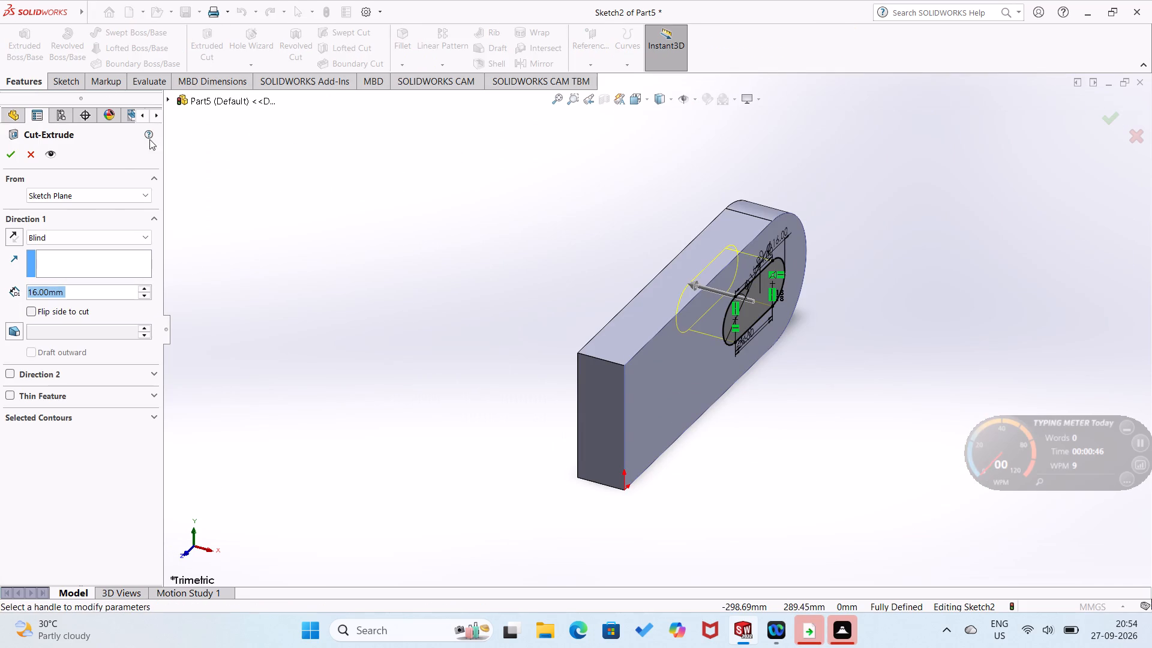
click(2, 148)
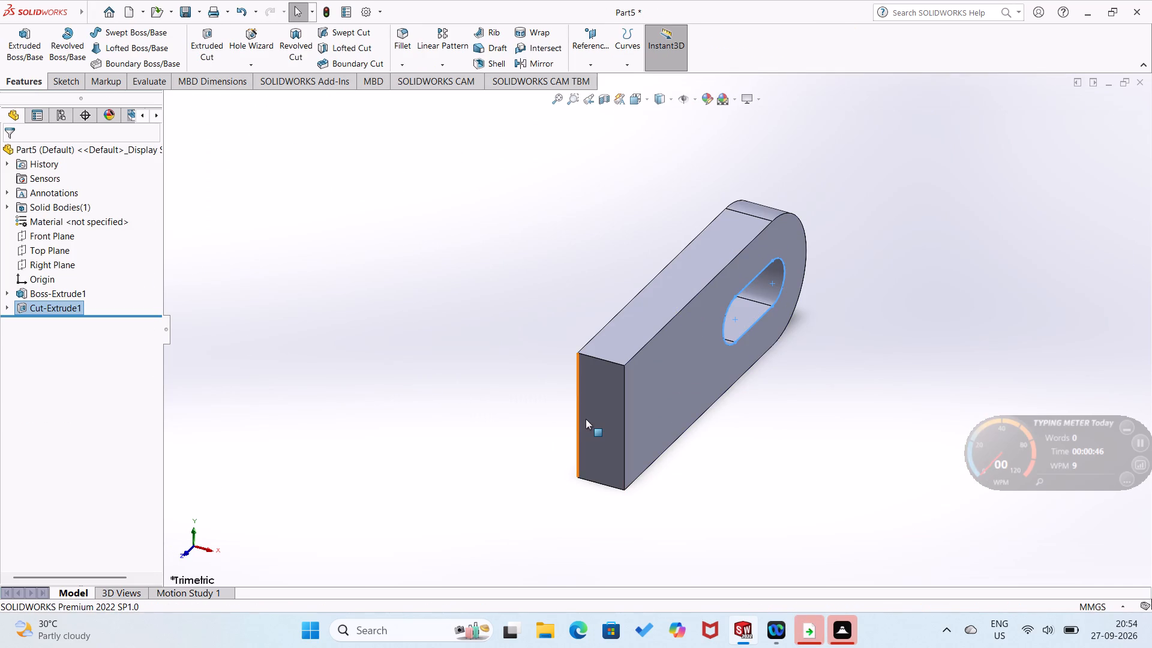
On the plate's long bottom face, sketch a closed round-ended profile from the origin, with straight sides about 46 mm long and about 28 mm apart.
middle_drag(587, 419, 559, 224)
right_click(614, 351)
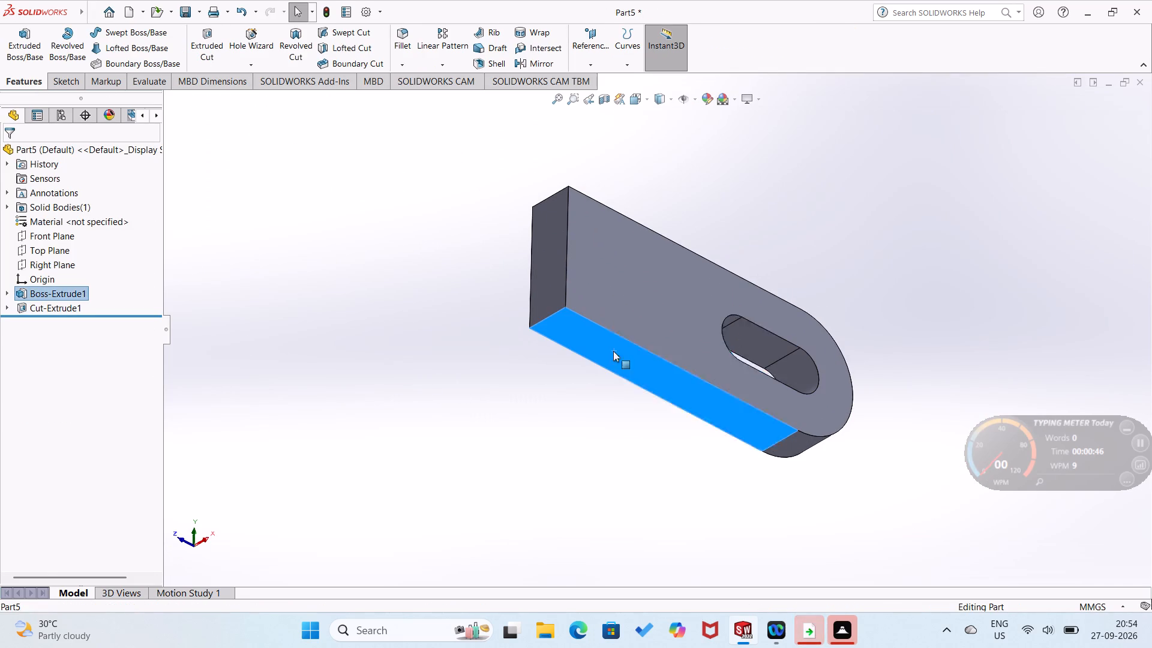
click(638, 335)
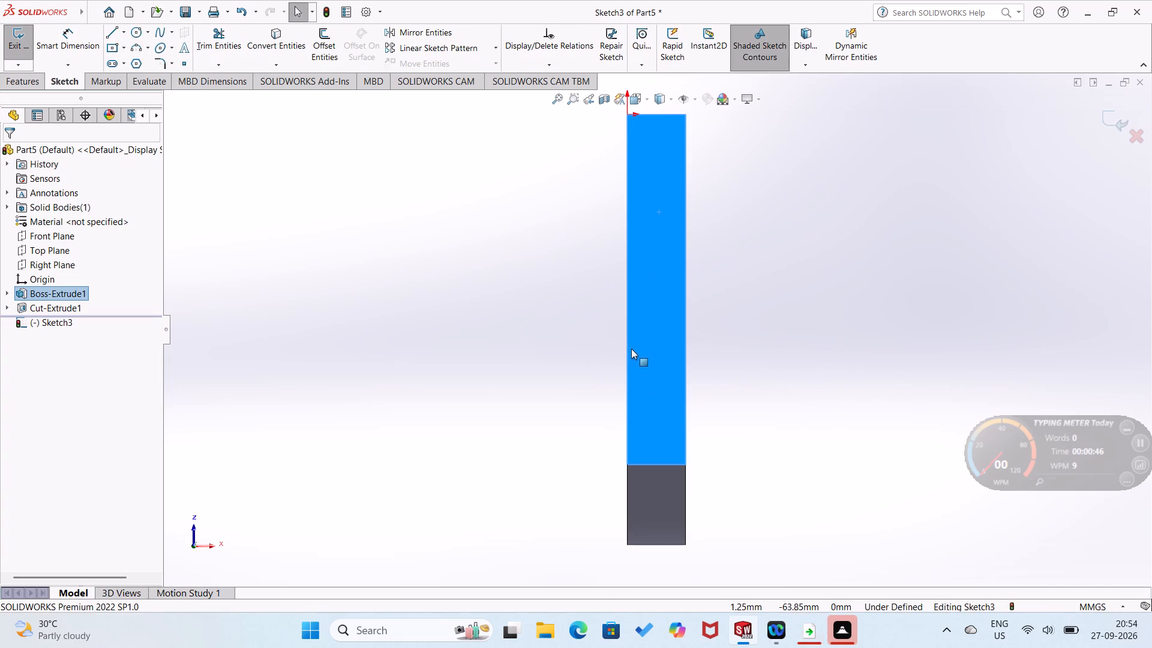
right_drag(953, 281, 790, 303)
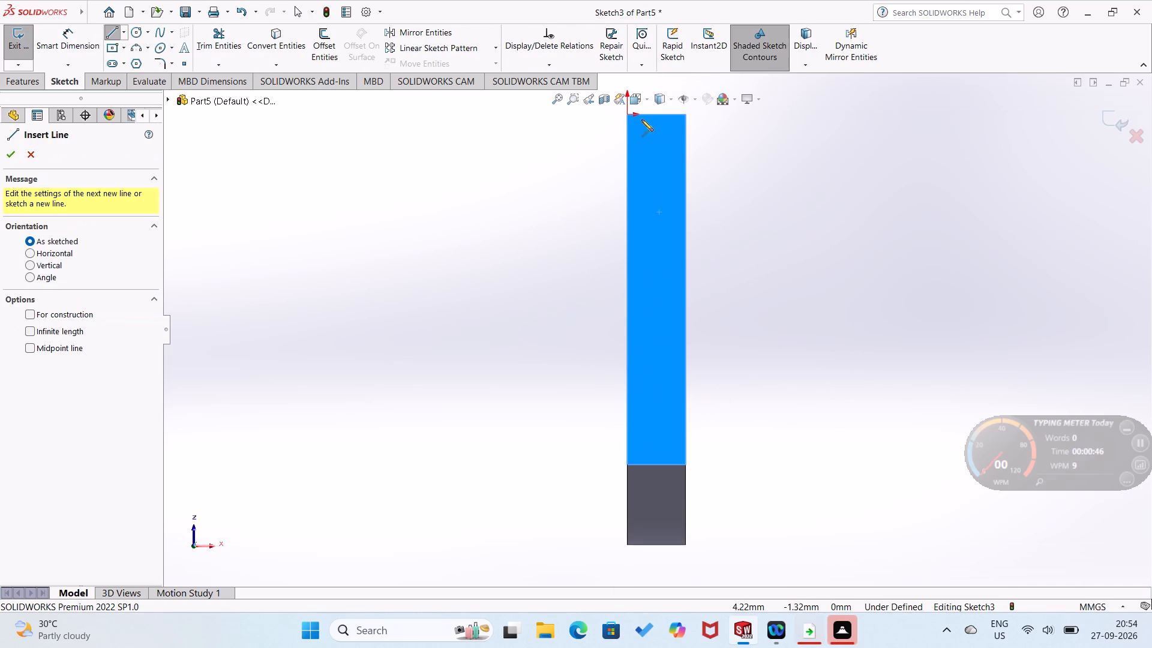
scroll(641, 119, up, 2)
scroll(638, 186, down, 5)
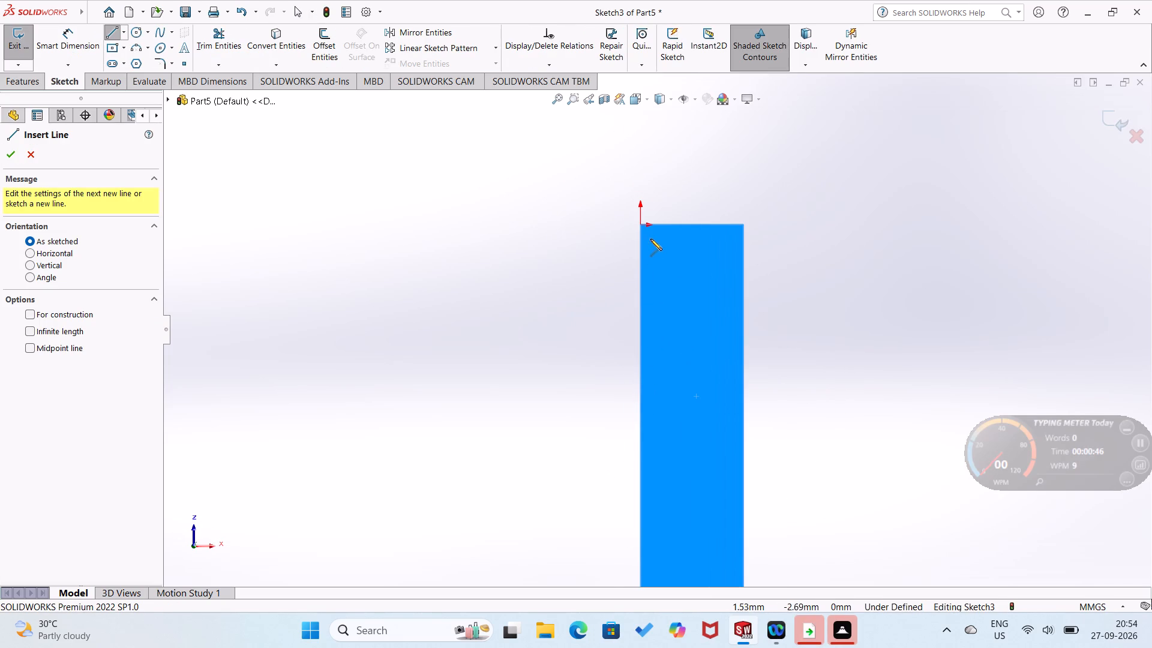
click(641, 226)
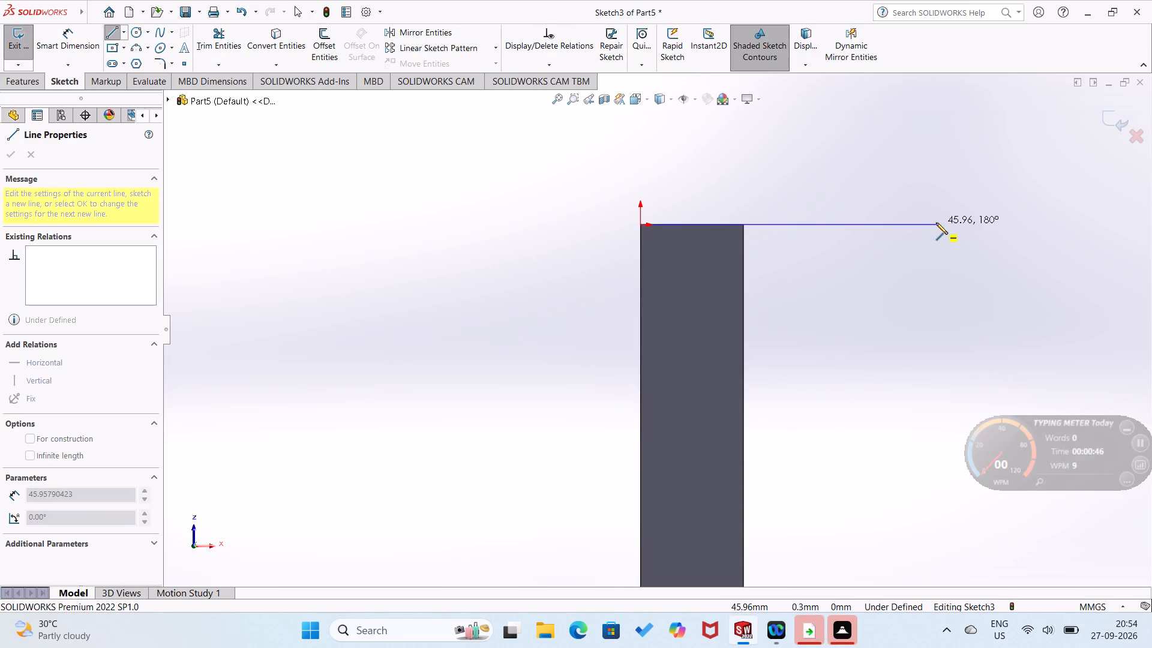
click(936, 223)
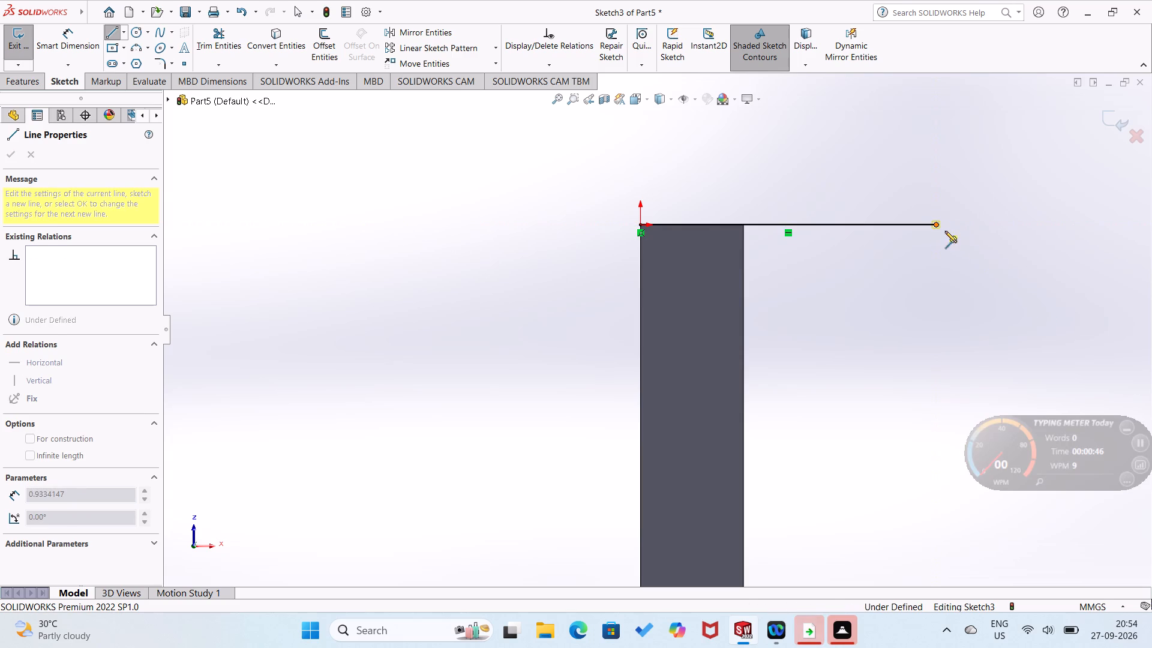
click(935, 403)
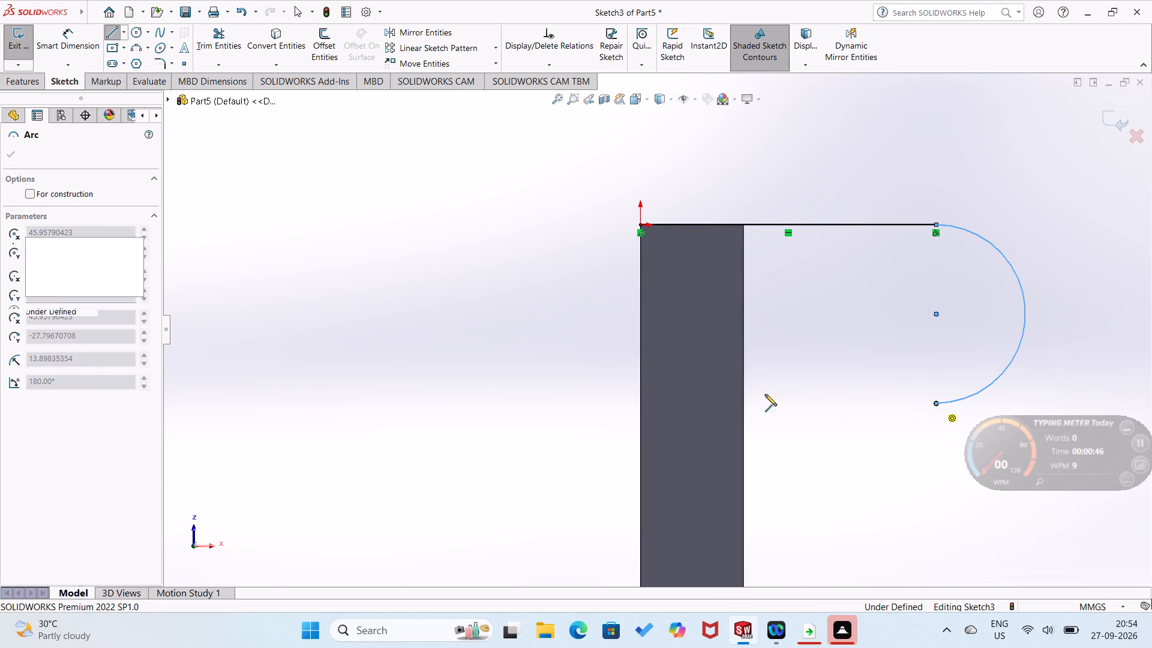
click(641, 404)
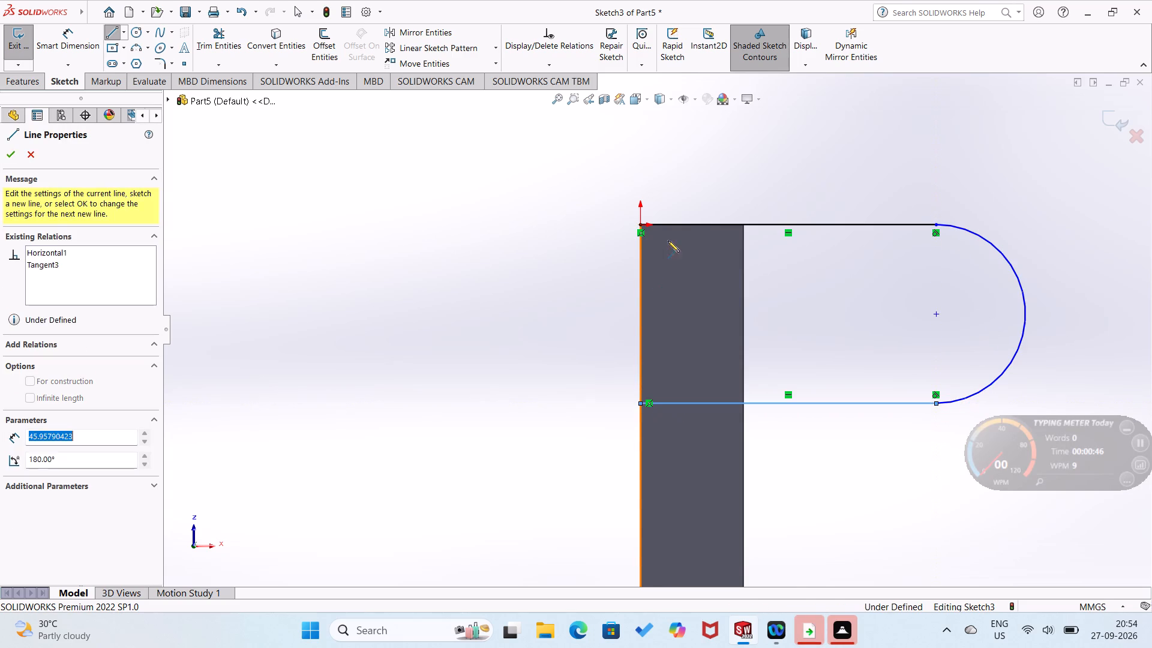
click(643, 224)
Dimension the profile's straight vertical edge along the plate at 48 mm.
right_drag(724, 204, 772, 110)
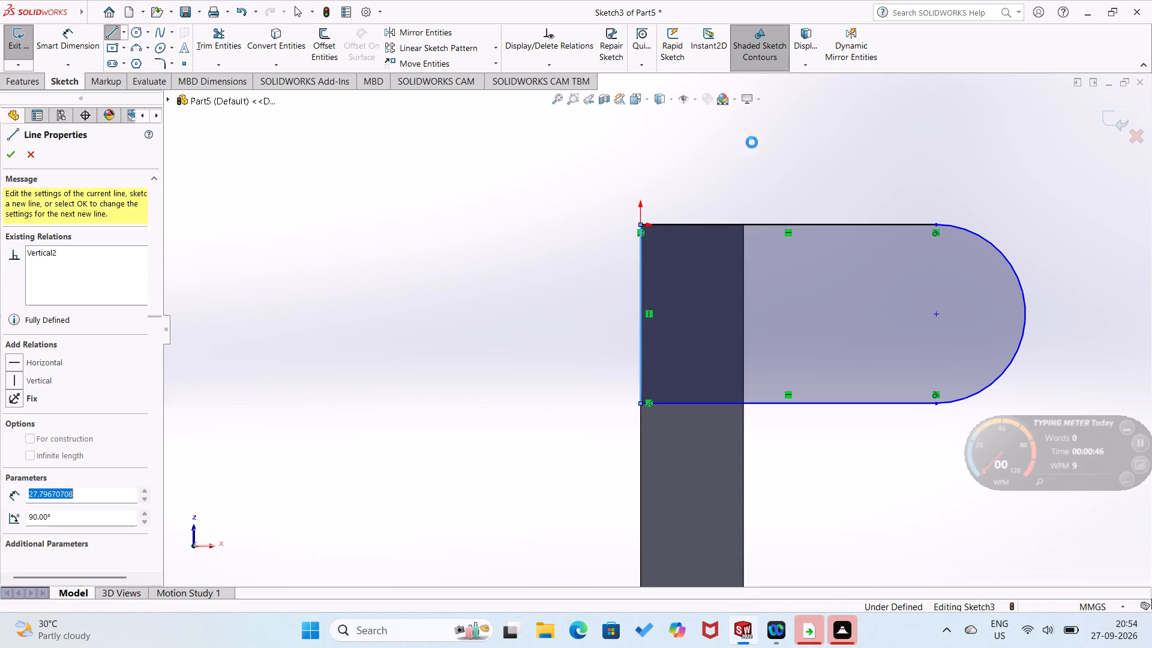
click(639, 286)
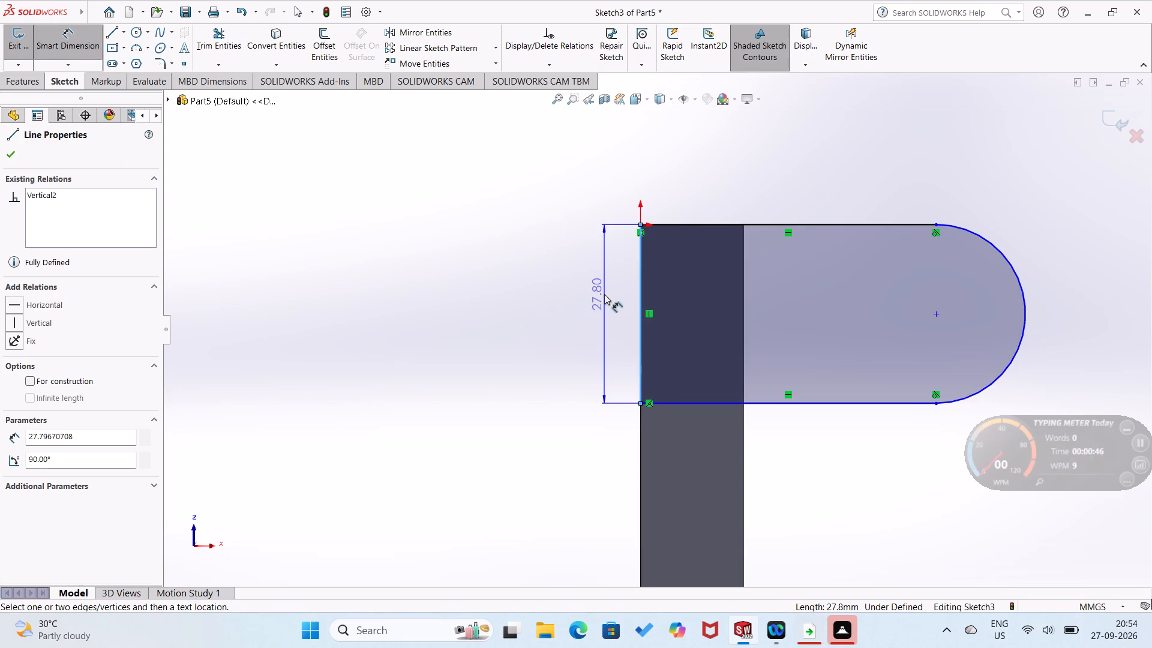
middle_drag(602, 294, 521, 282)
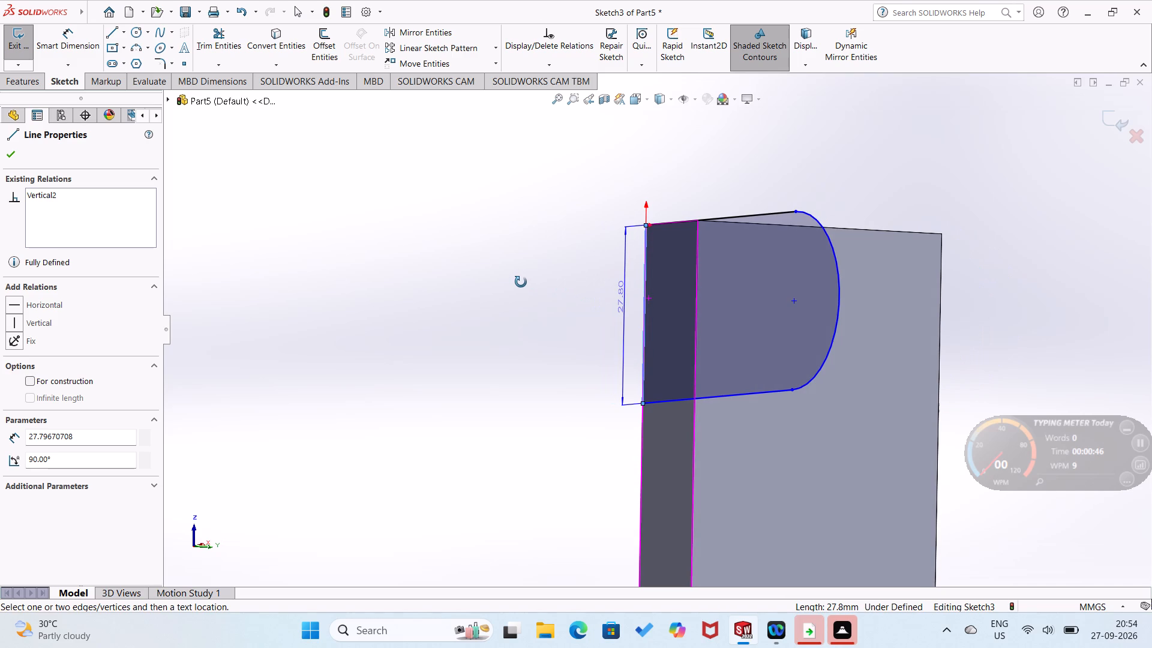
middle_drag(521, 282, 565, 283)
key(4)
key(8)
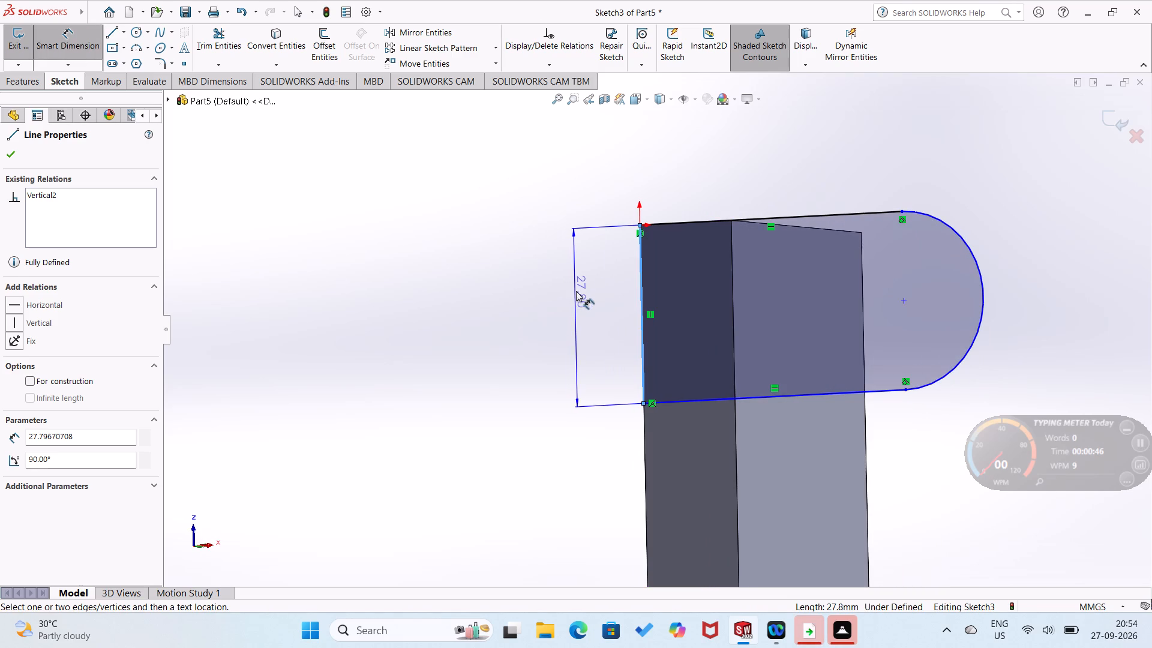
click(577, 291)
text(48)
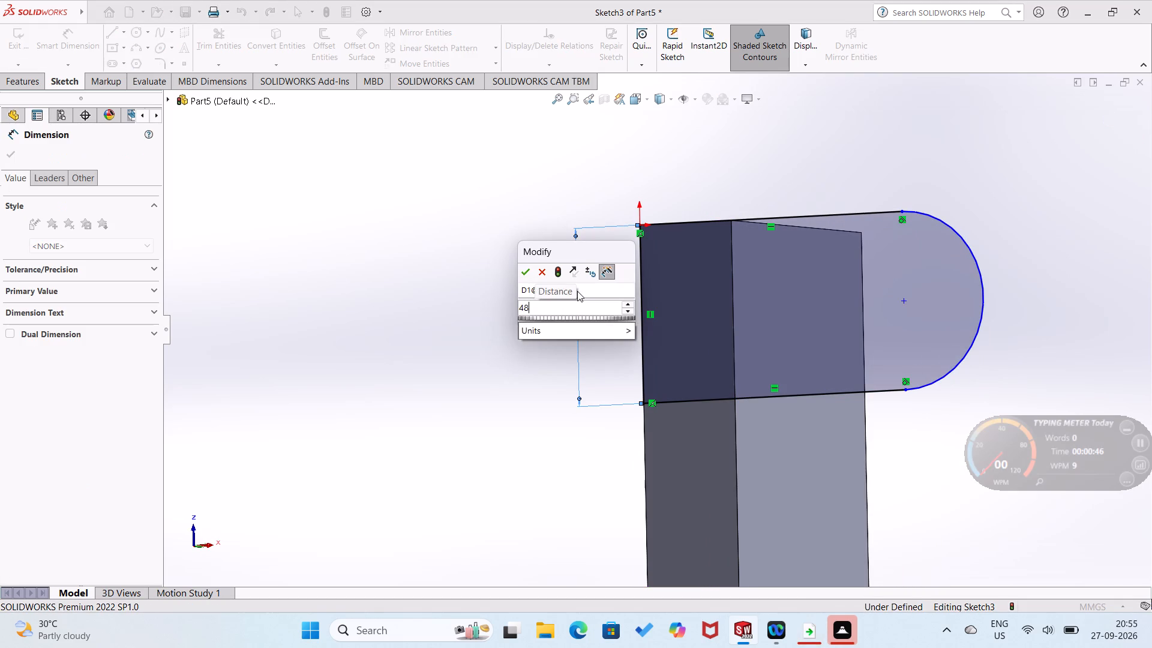
key(Return)
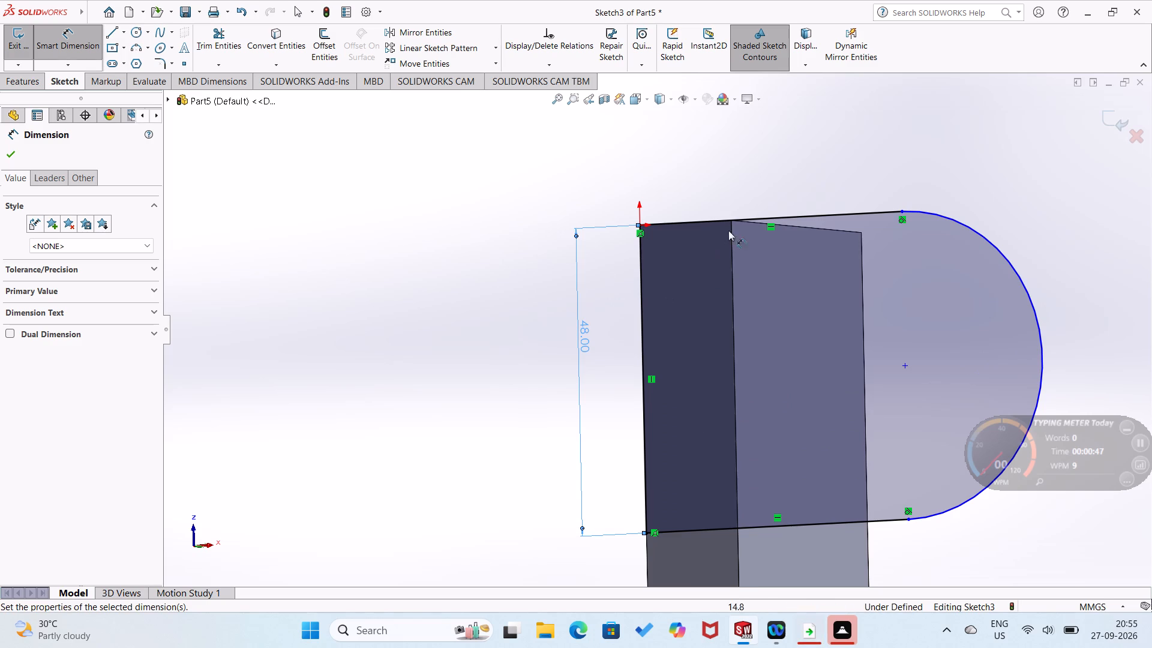
Dimension the profile's horizontal line from the origin to the arc at 40 mm.
click(765, 218)
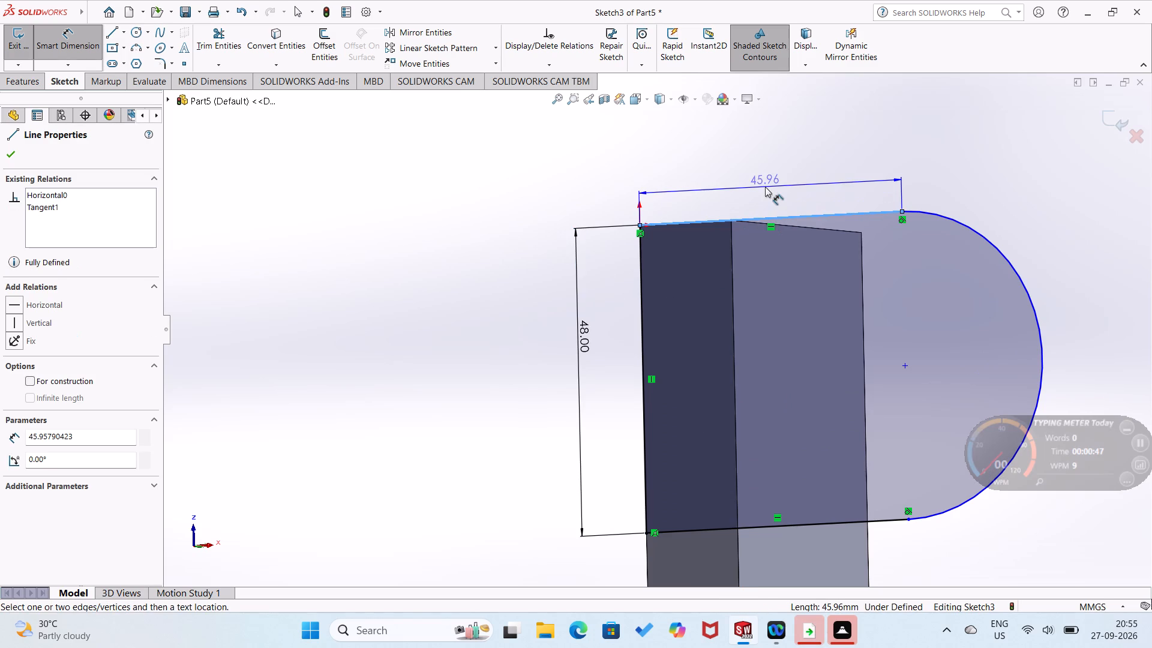
click(765, 187)
key(4)
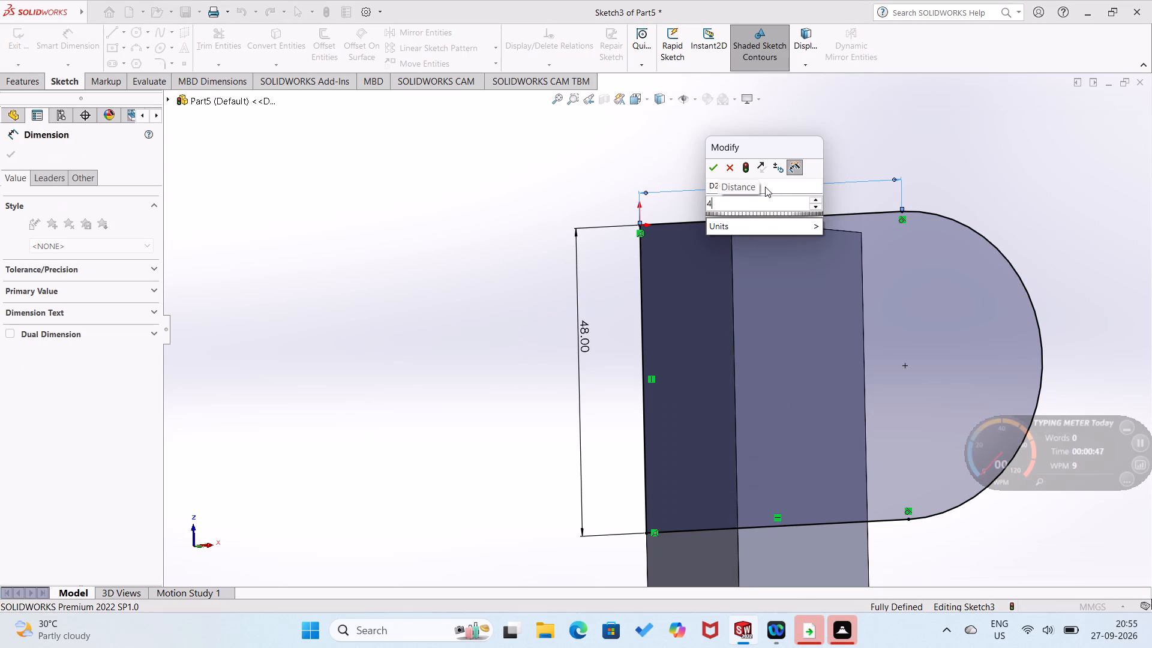
key(0)
key(Return)
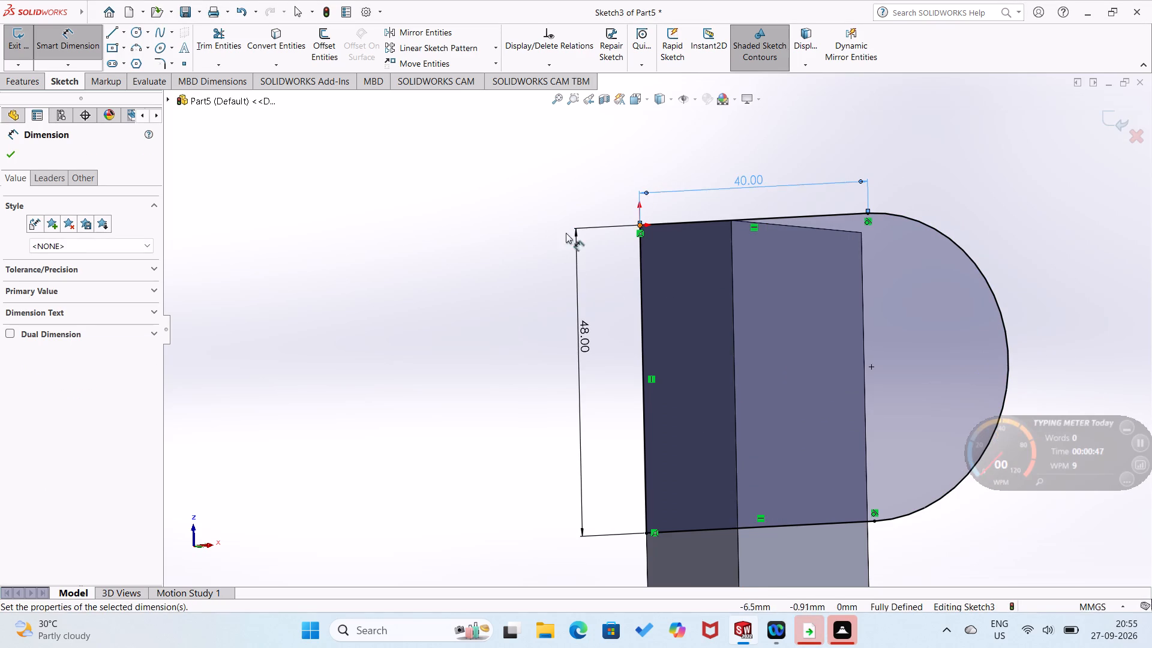
click(527, 233)
middle_click(524, 233)
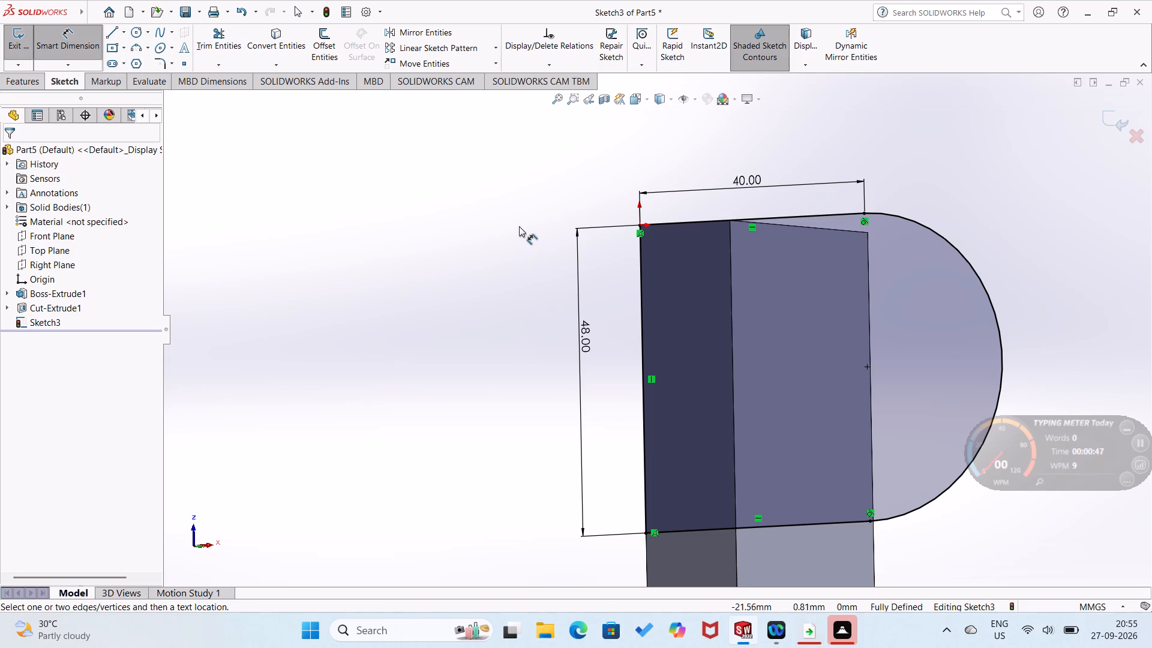
Extrude the dimensioned round-ended profile to a blind depth of 12 mm, with the direction reversed into the plate.
click(33, 89)
click(34, 62)
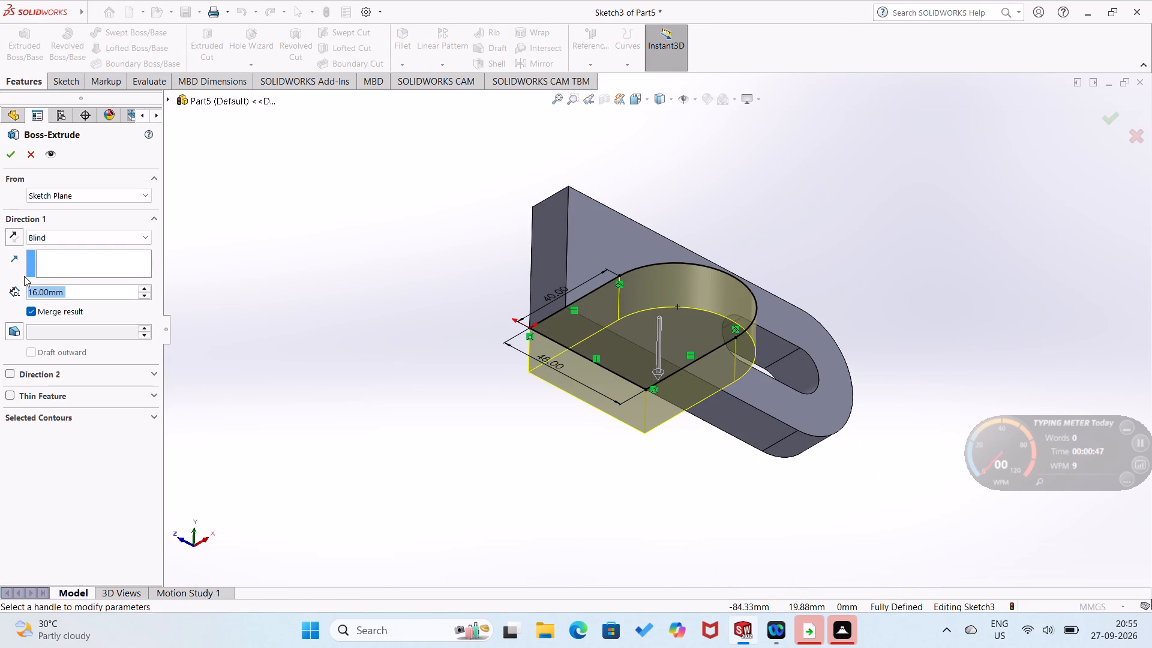
text(12)
key(Return)
click(14, 231)
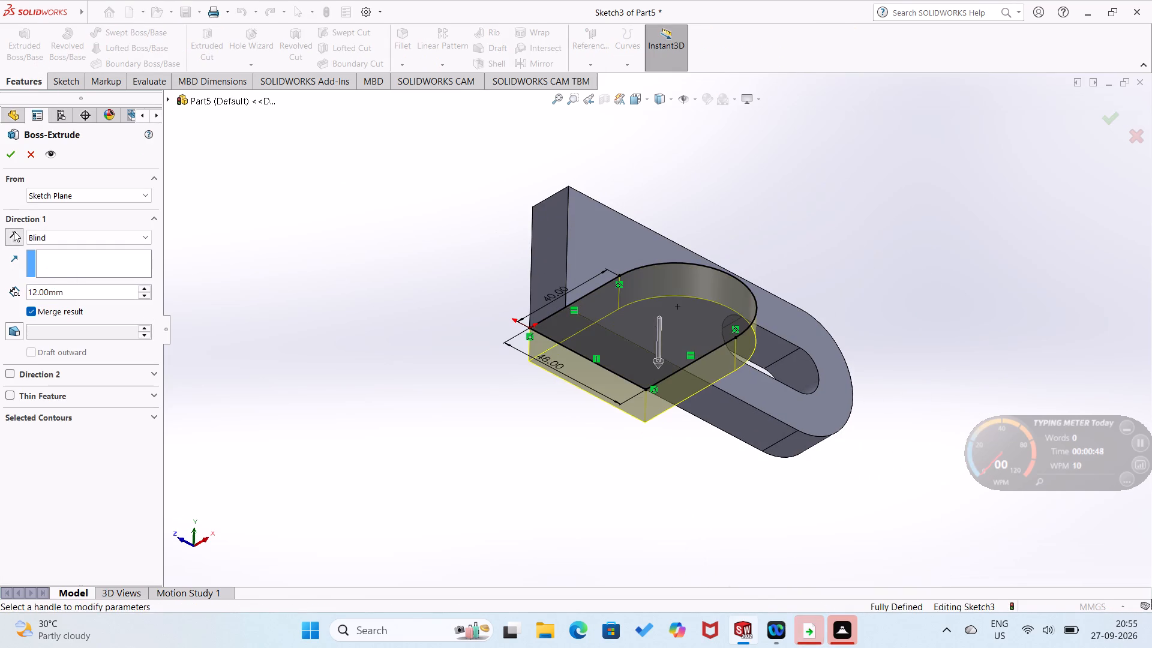
click(8, 164)
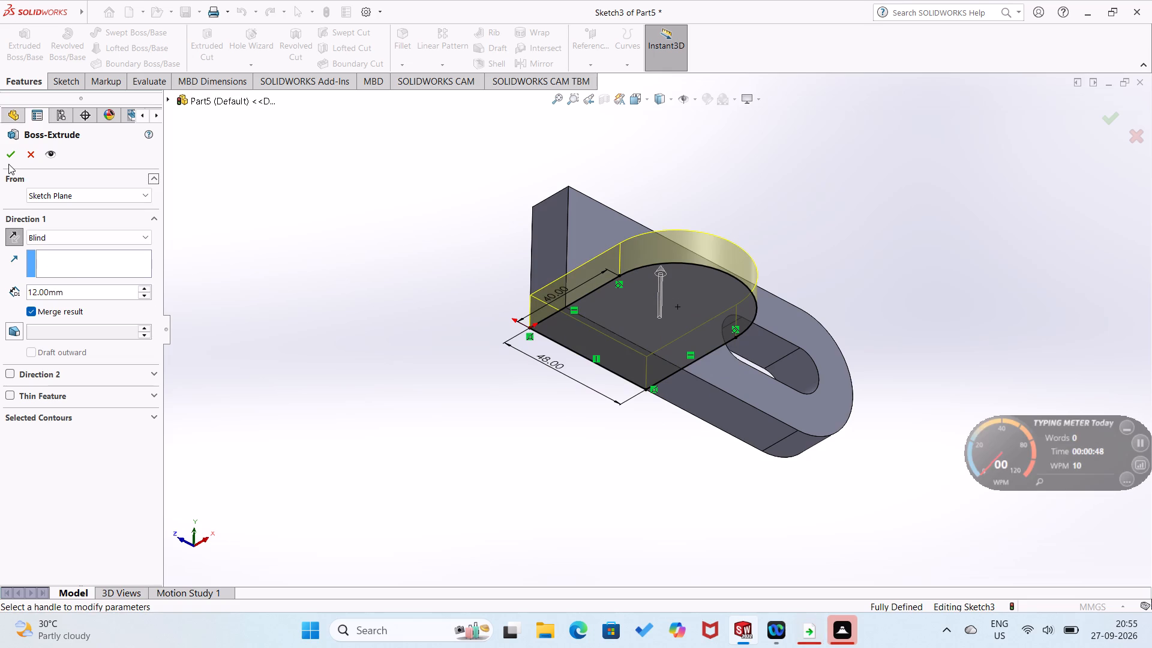
click(13, 157)
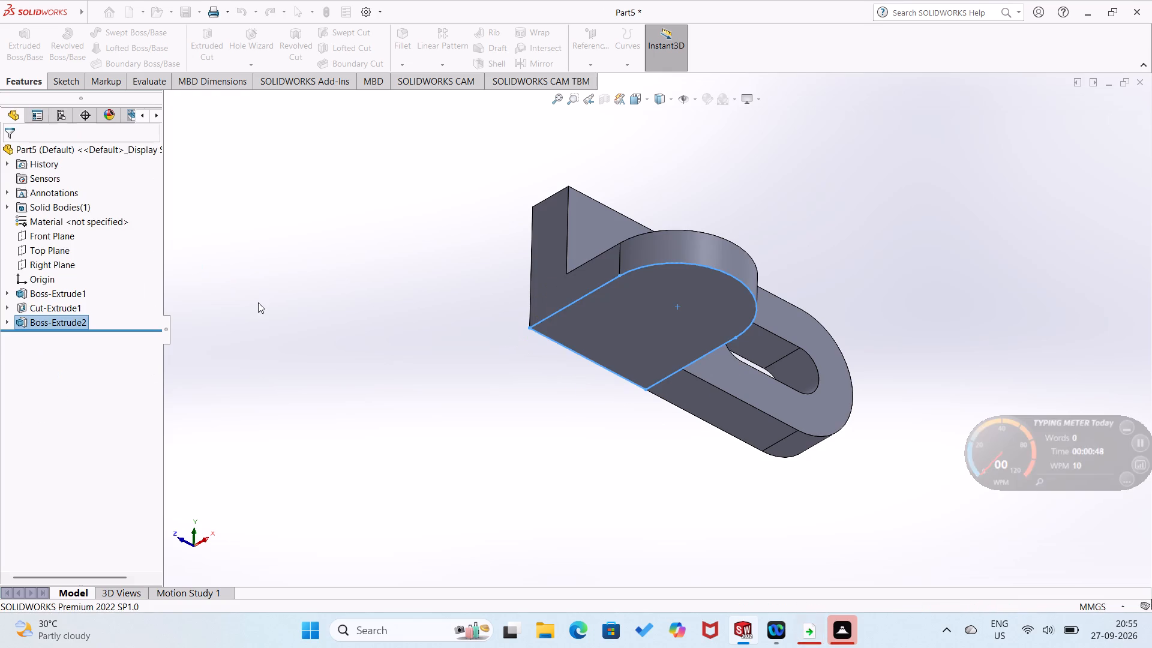
click(265, 311)
On the plate's opposite long face, sketch a closed round-ended profile from the origin matching the first flange's outline, with 40 mm straight sides.
middle_drag(296, 331, 378, 619)
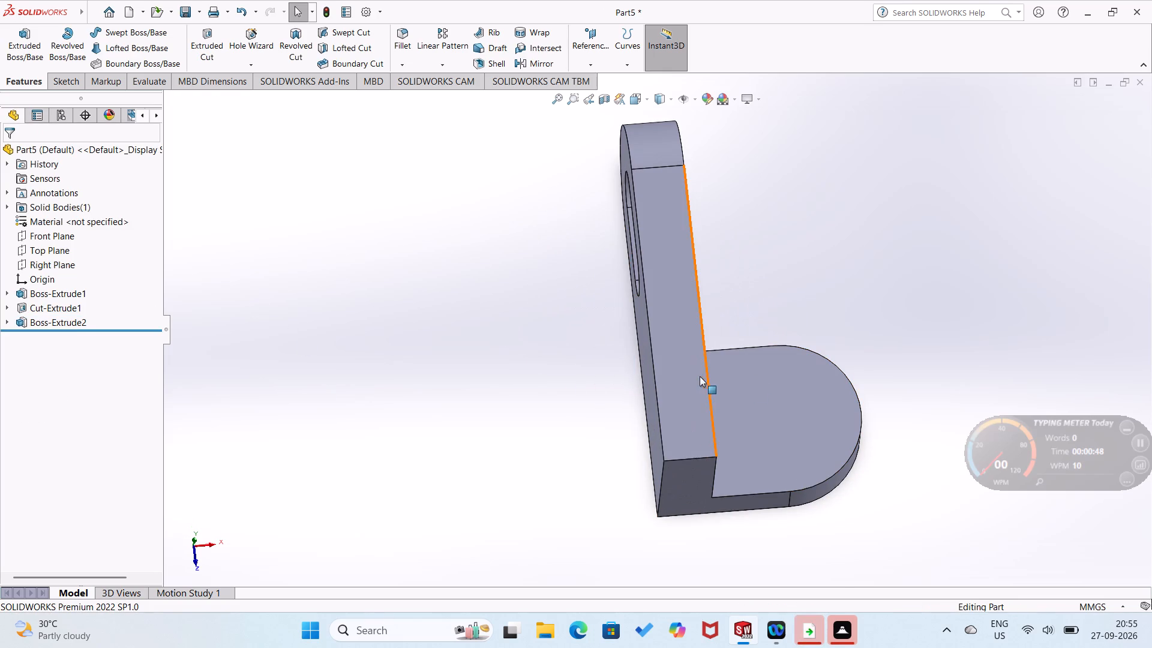
right_click(678, 386)
click(701, 331)
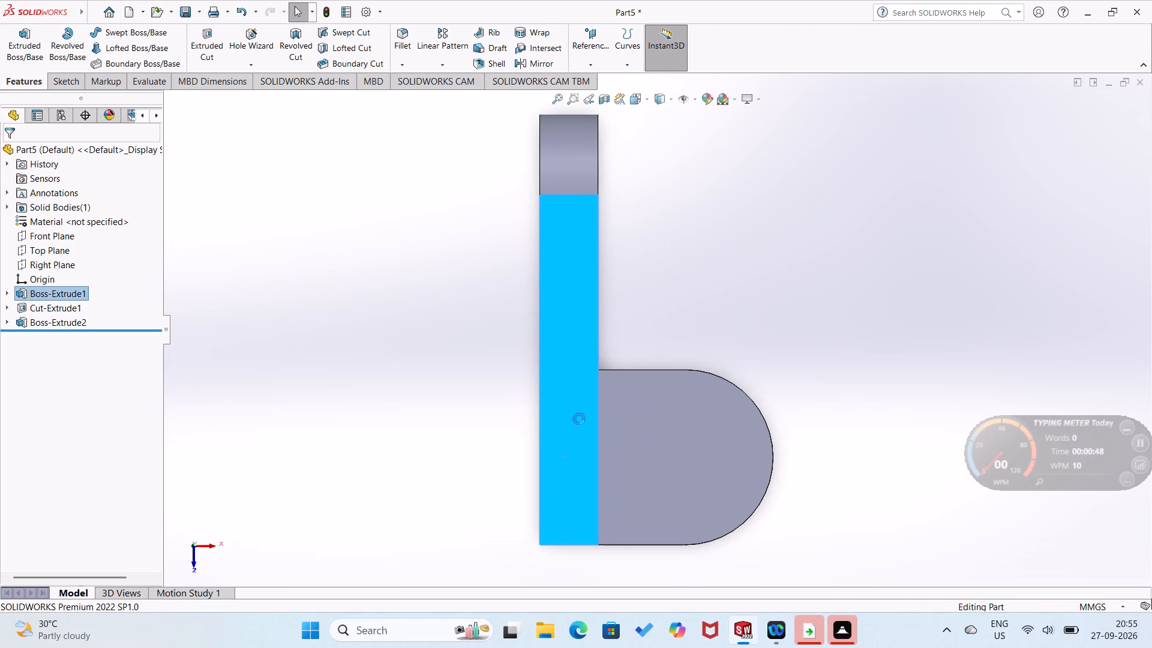
right_drag(494, 450, 295, 415)
click(539, 548)
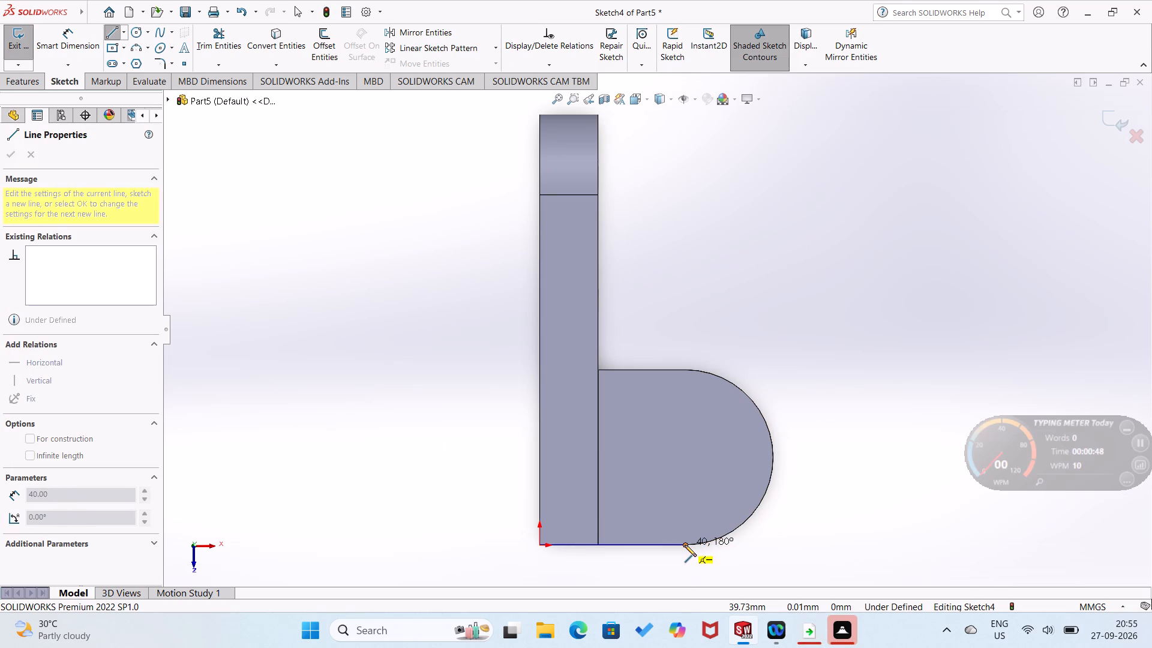
click(685, 545)
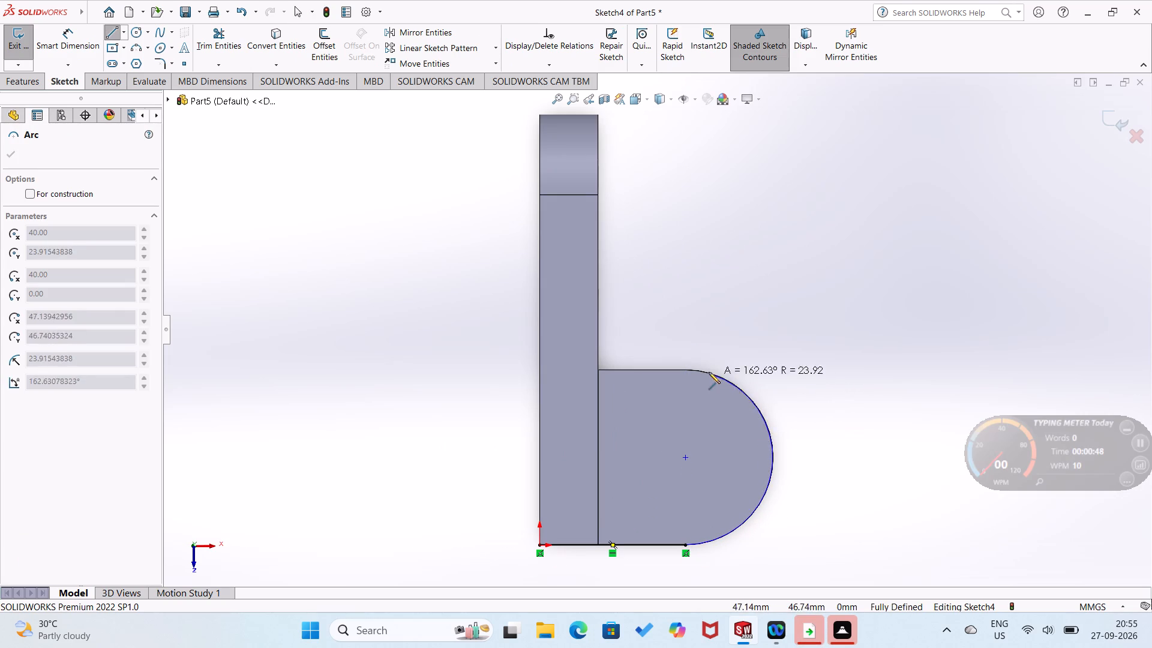
click(684, 368)
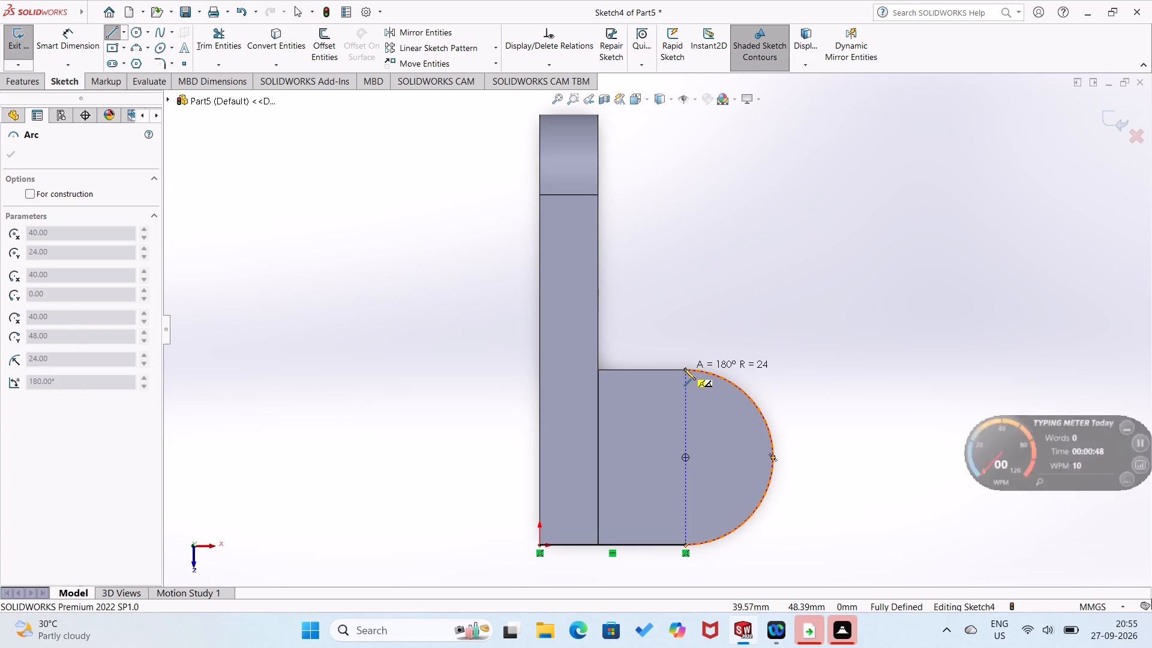
click(538, 370)
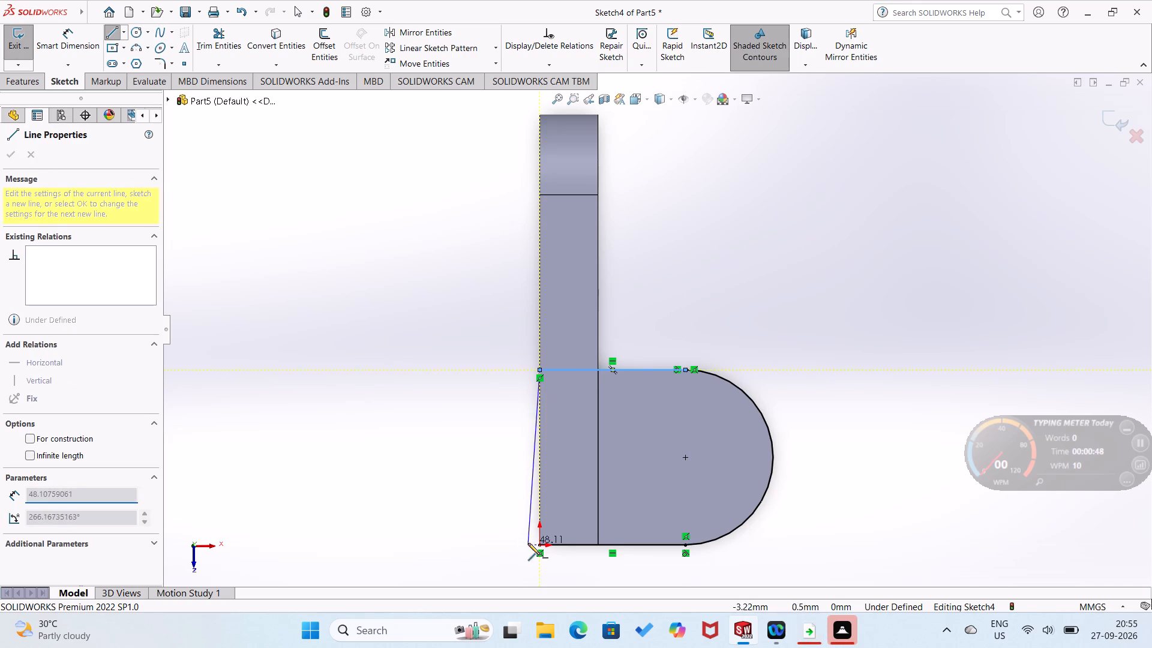
click(541, 545)
right_drag(541, 545, 564, 410)
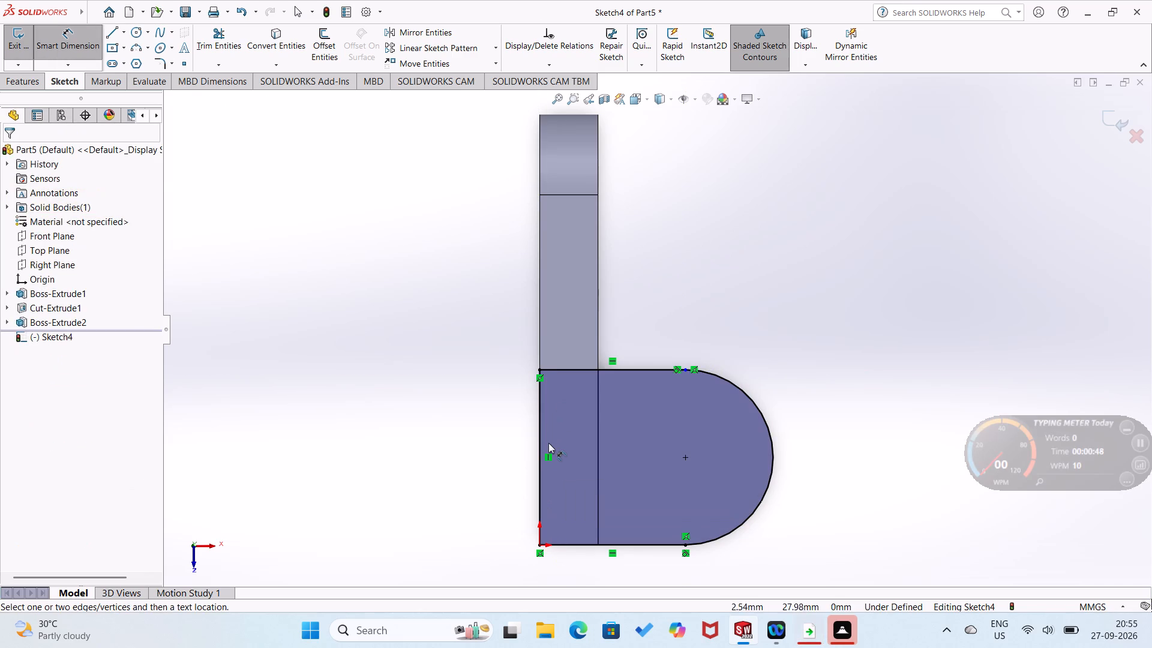
Extrude this second round-ended profile 12 mm blind, with the direction reversed towards the first flange.
click(29, 87)
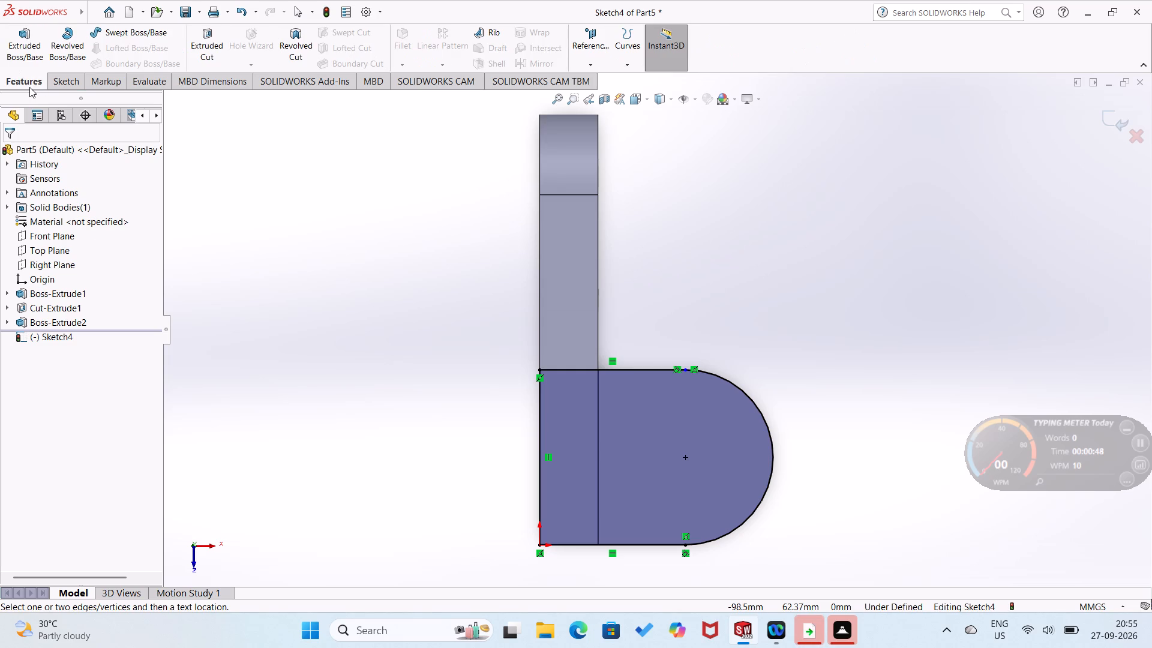
click(29, 62)
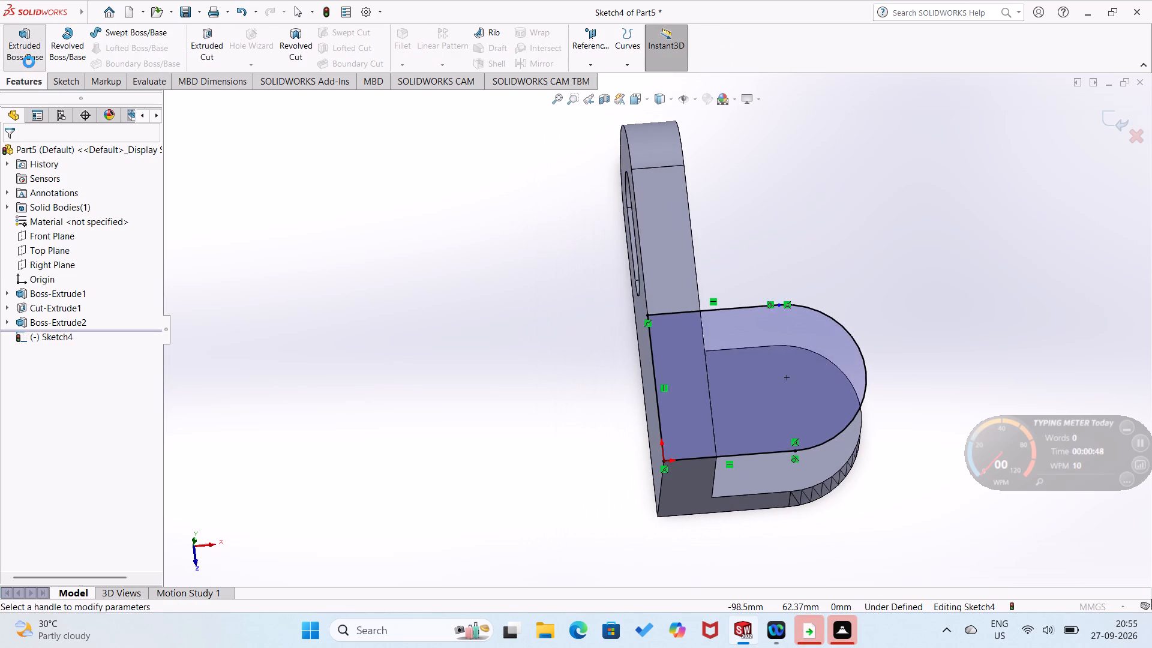
click(12, 237)
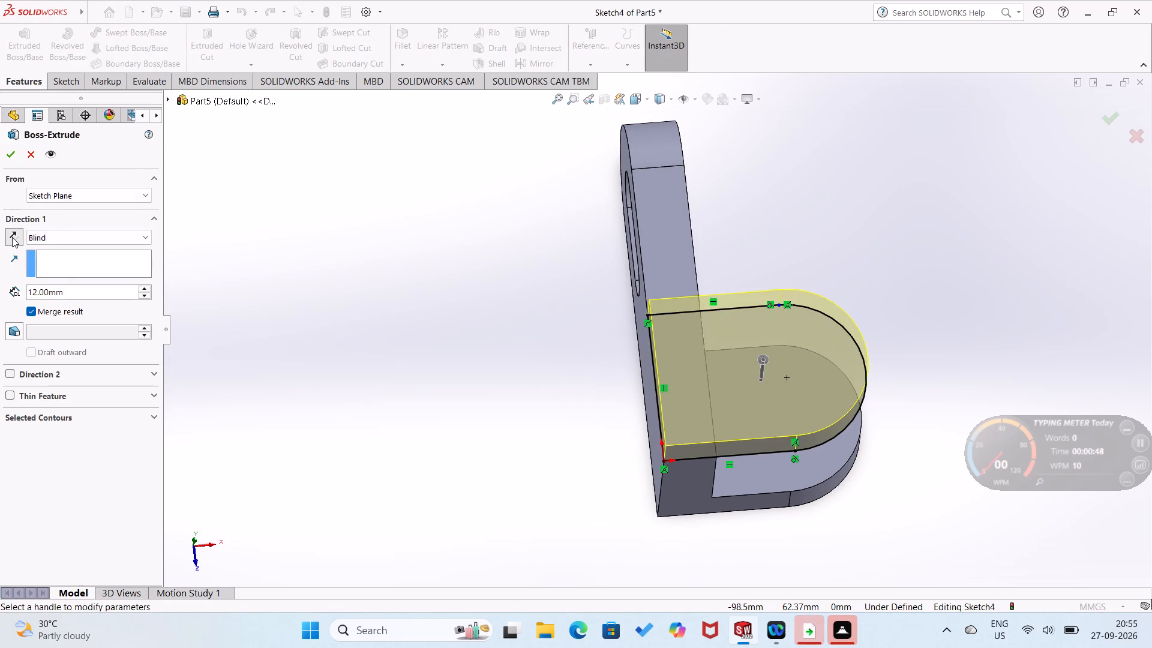
click(15, 157)
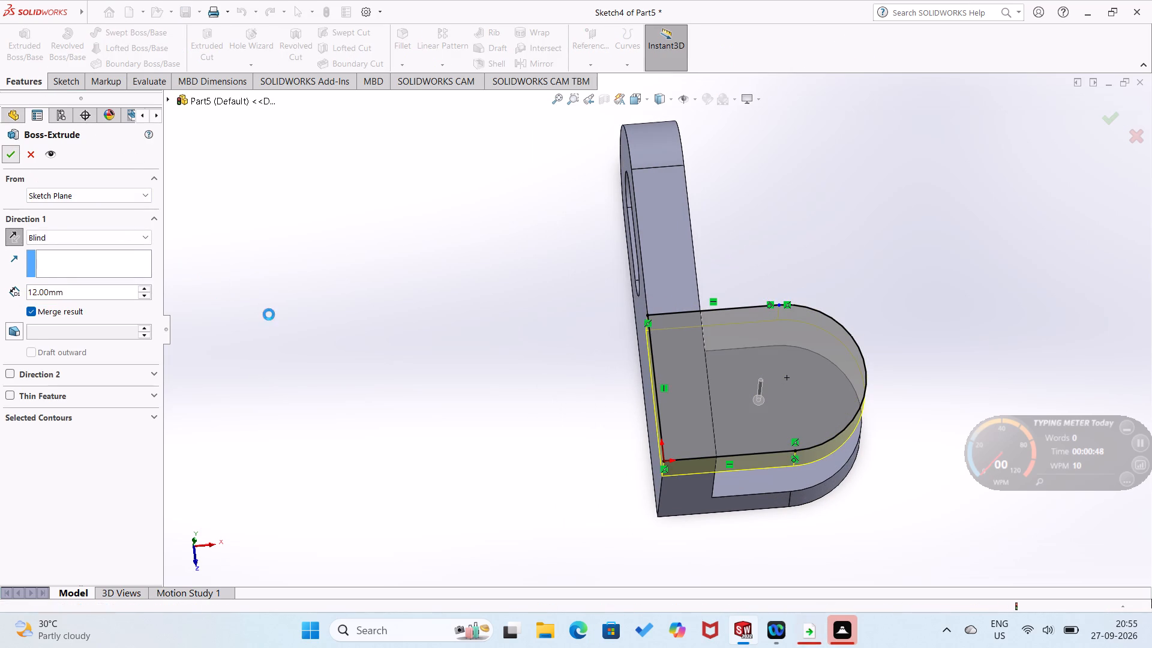
click(271, 316)
On the second flange's outer face, sketch a circle about 23 mm in diameter, concentric with the rounded end.
right_click(791, 395)
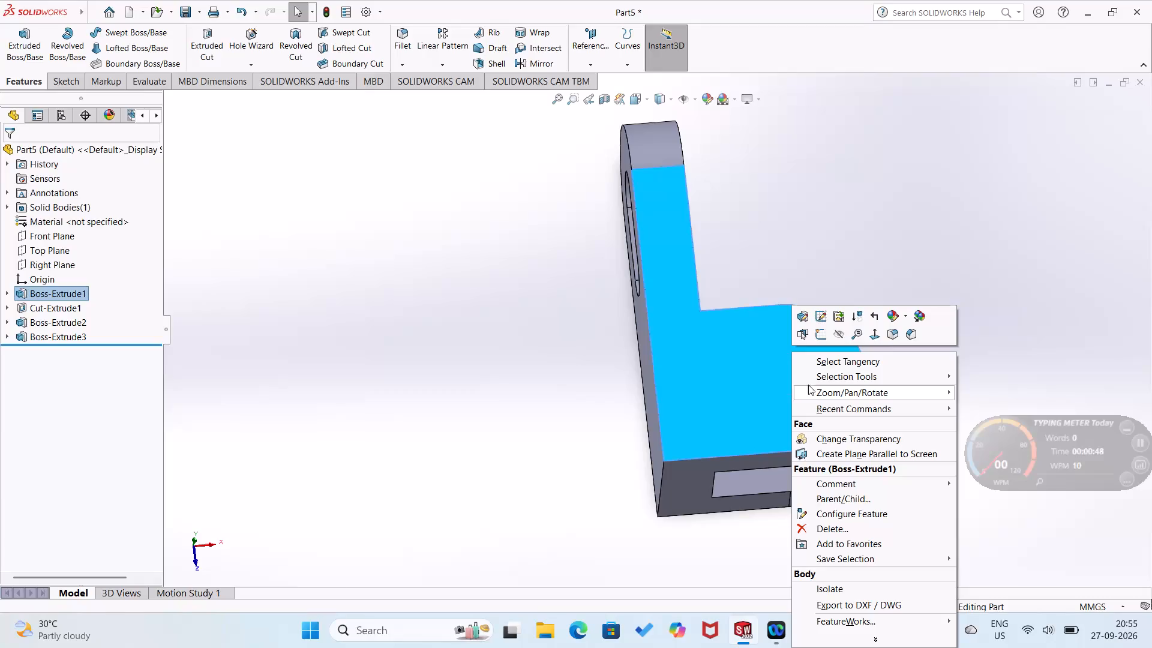
click(827, 338)
right_drag(855, 407, 914, 367)
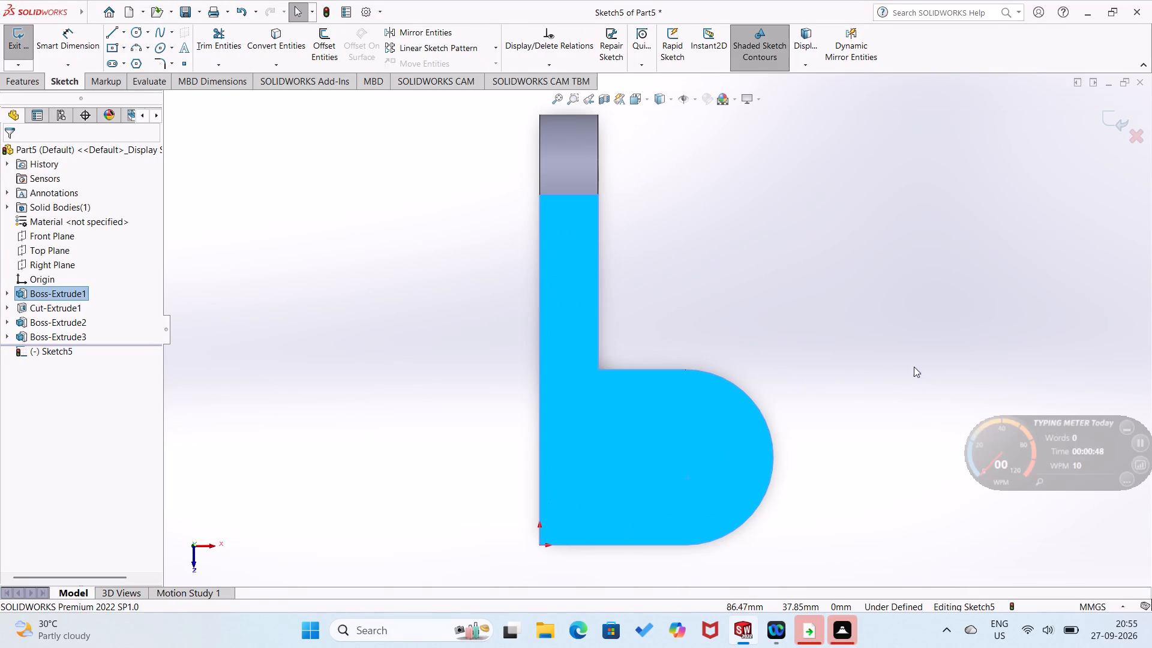
right_drag(914, 367, 943, 349)
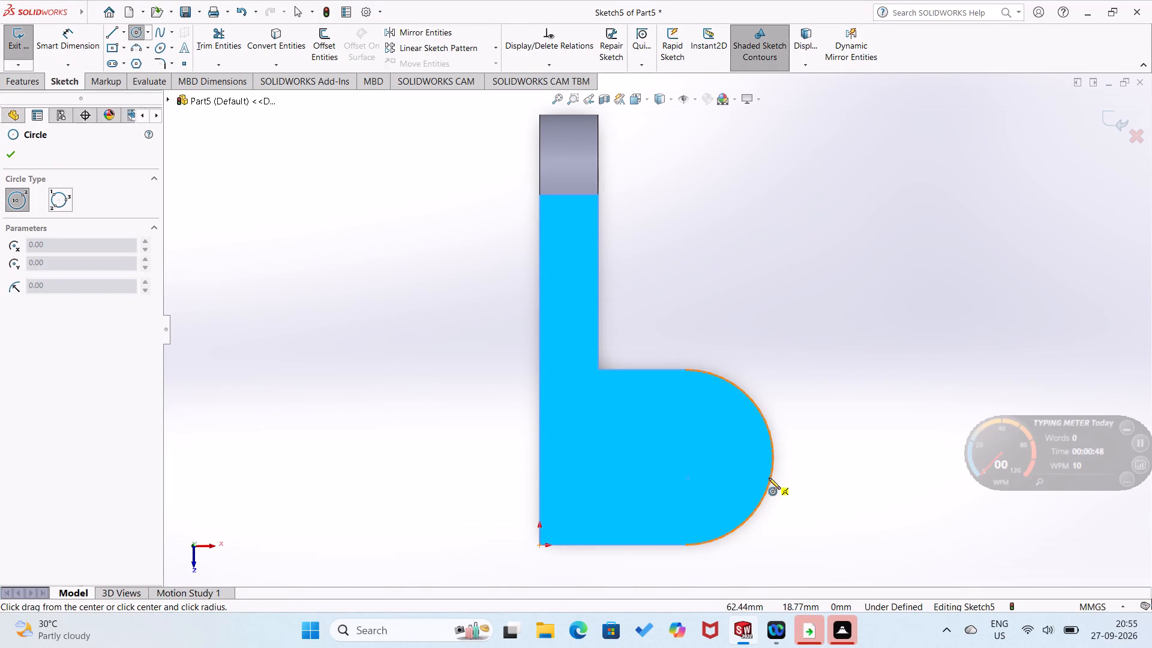
click(686, 455)
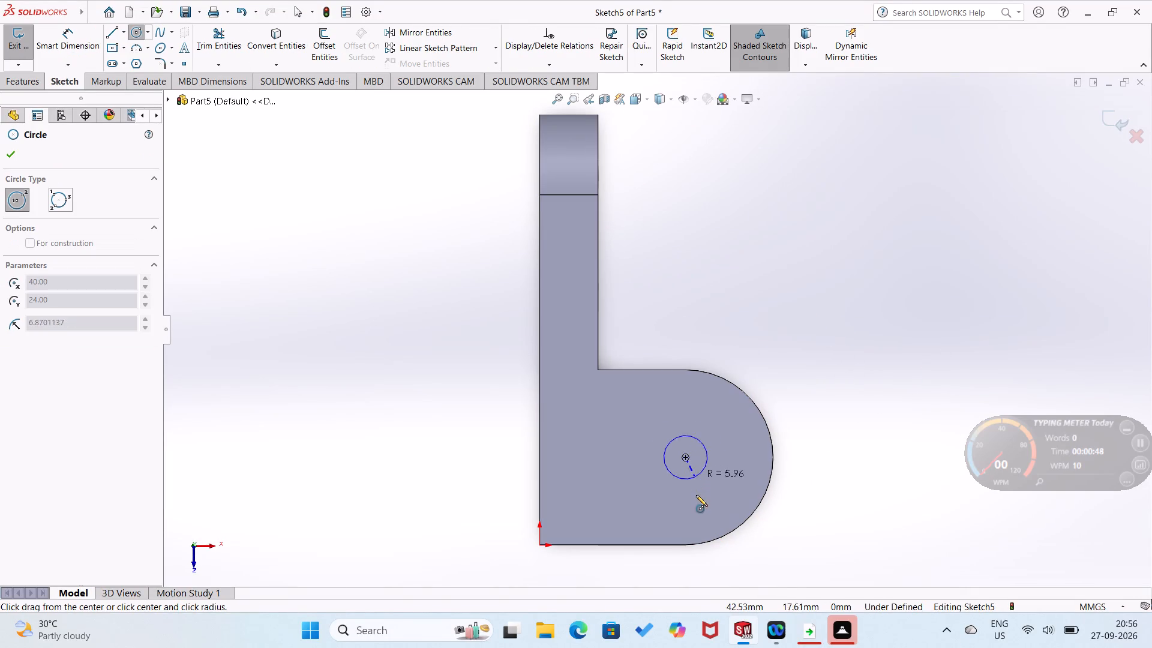
click(696, 498)
Dimension the circle's diameter at 20 mm.
right_drag(736, 500, 785, 406)
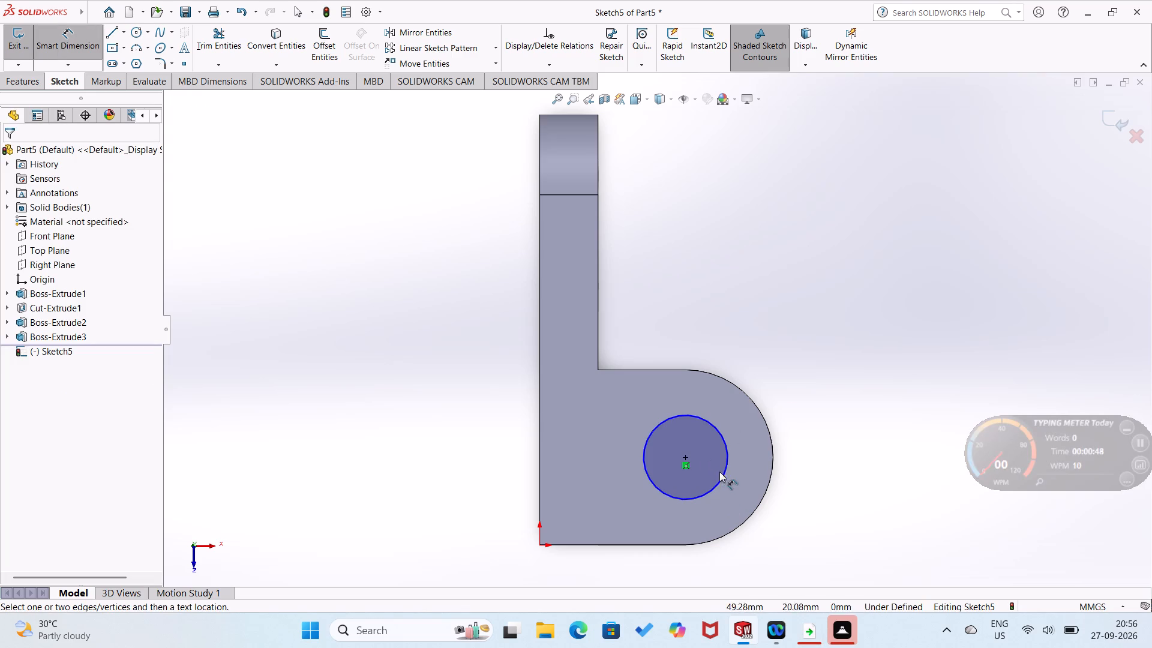
click(723, 474)
click(739, 480)
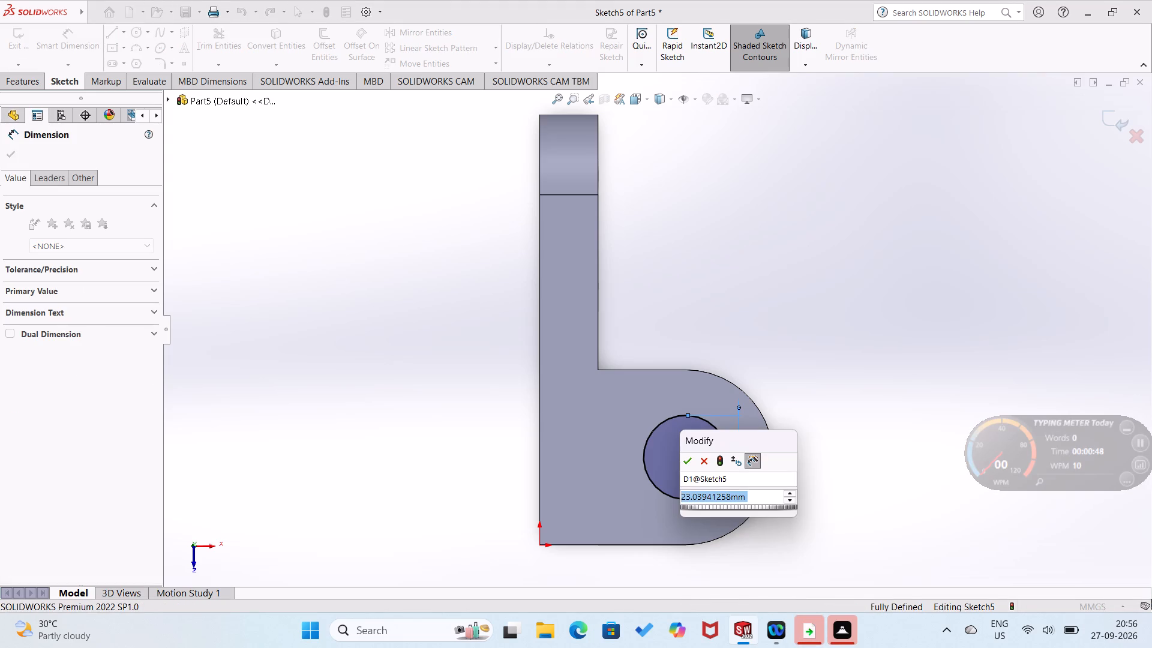
text(20)
key(Return)
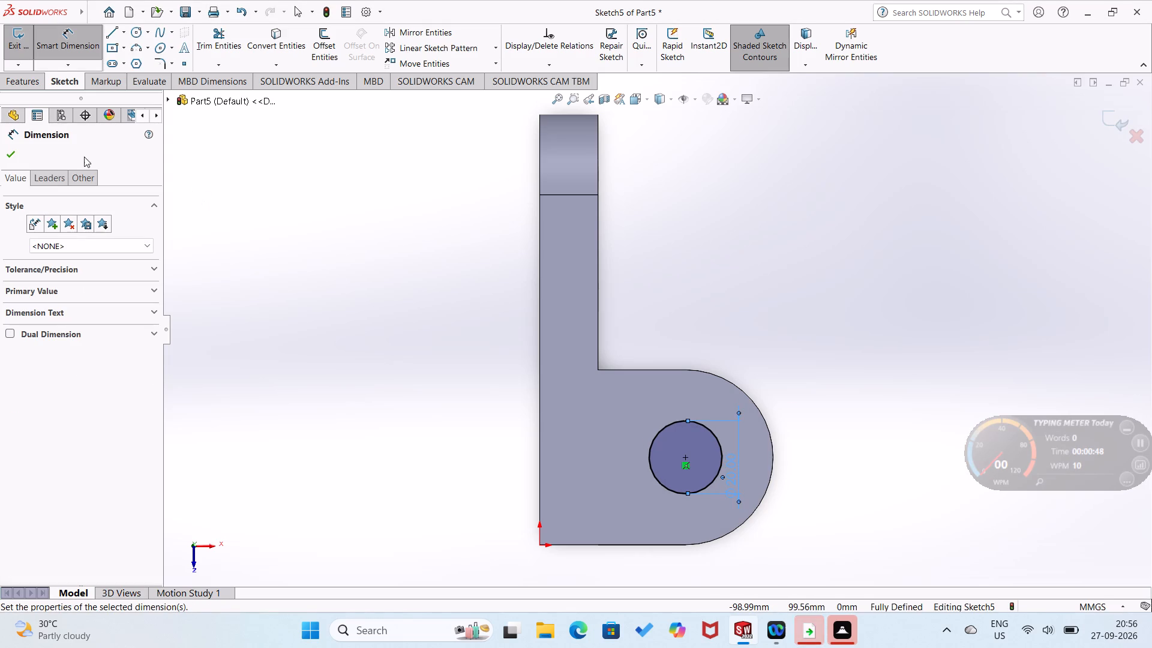
Cut-extrude the circle through the second flange with a blind depth of 12 mm.
click(38, 82)
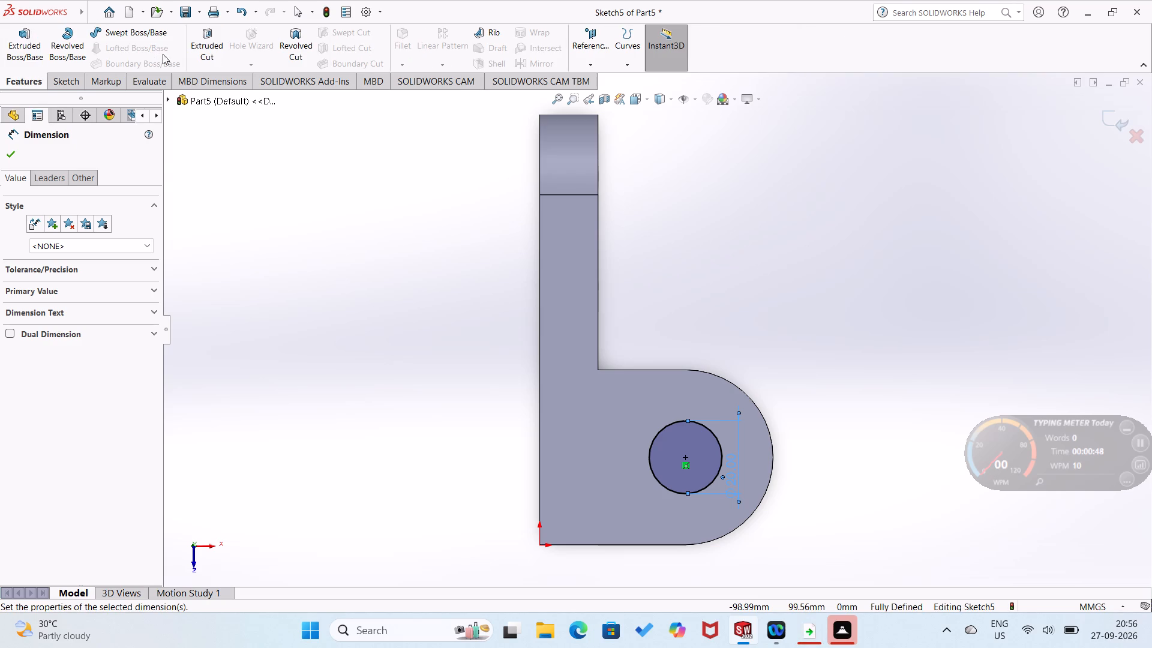
click(199, 54)
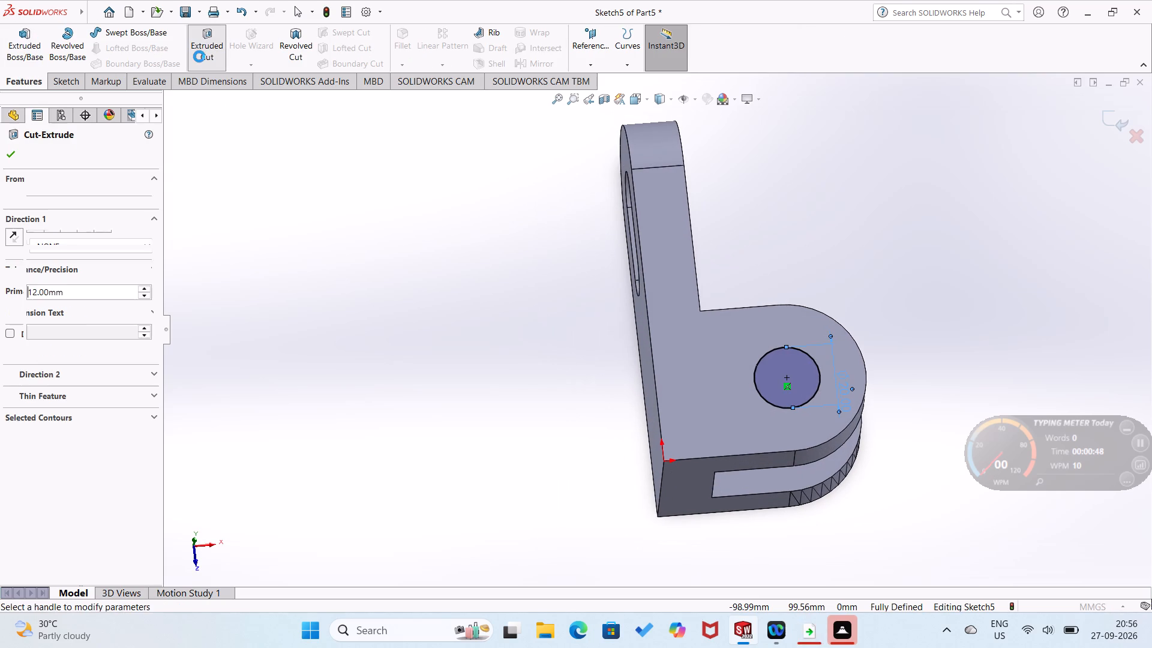
click(16, 153)
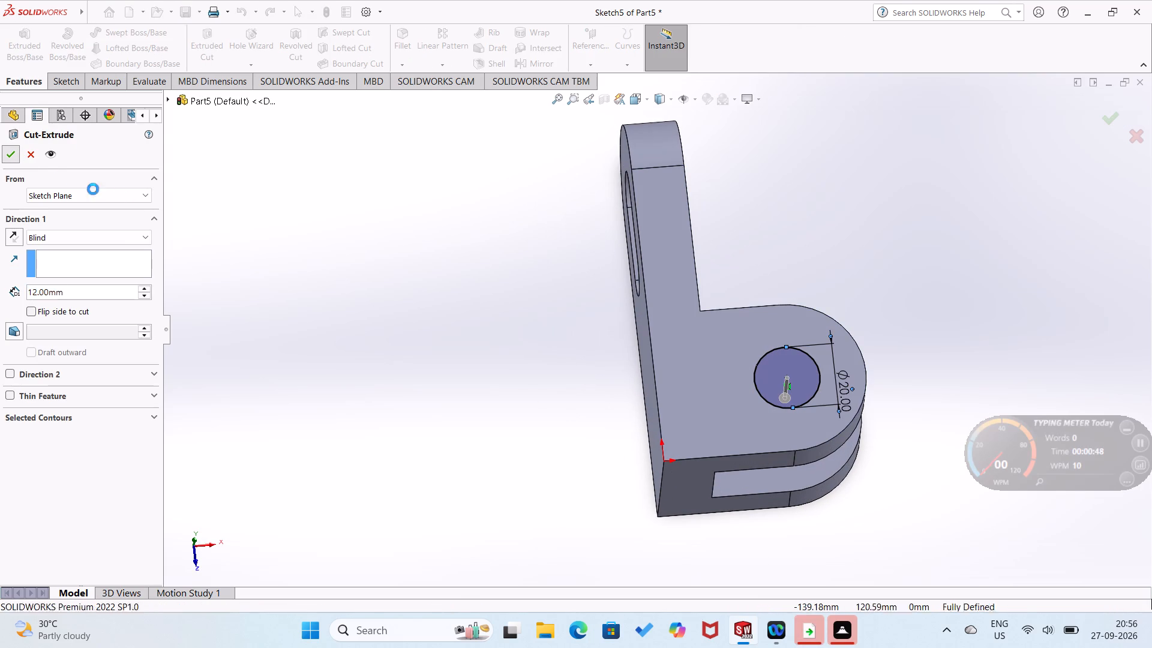
On the first flange's outer face, sketch a circle about 26 mm in diameter, concentric with the rounded end.
middle_drag(297, 284, 118, 245)
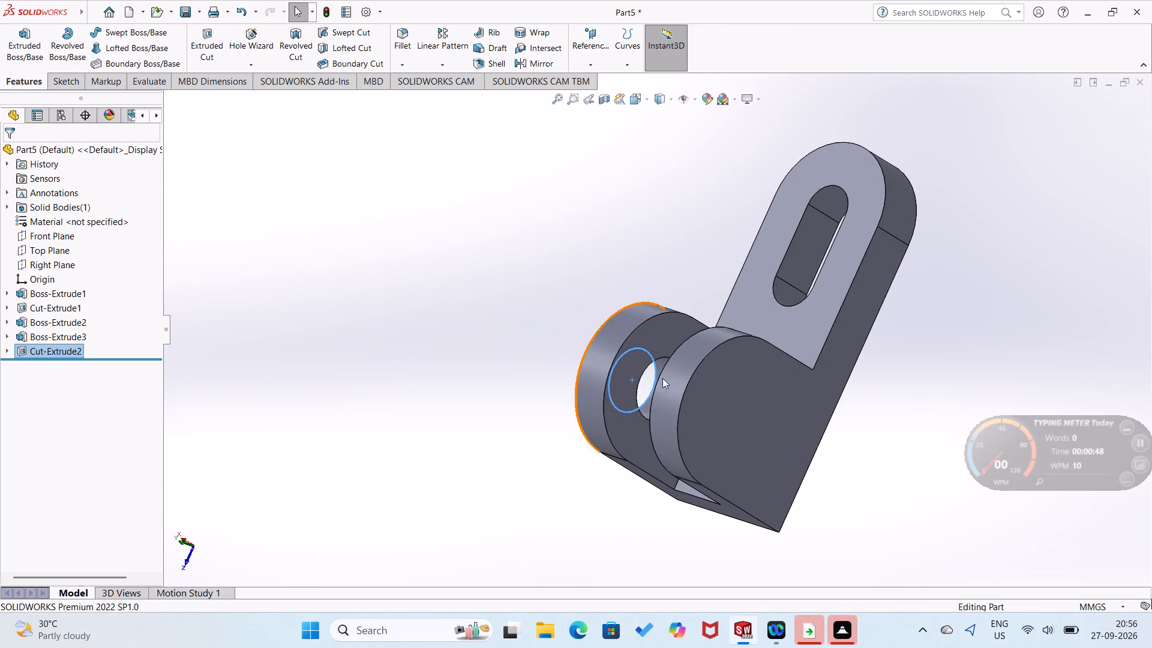
right_click(735, 406)
click(764, 340)
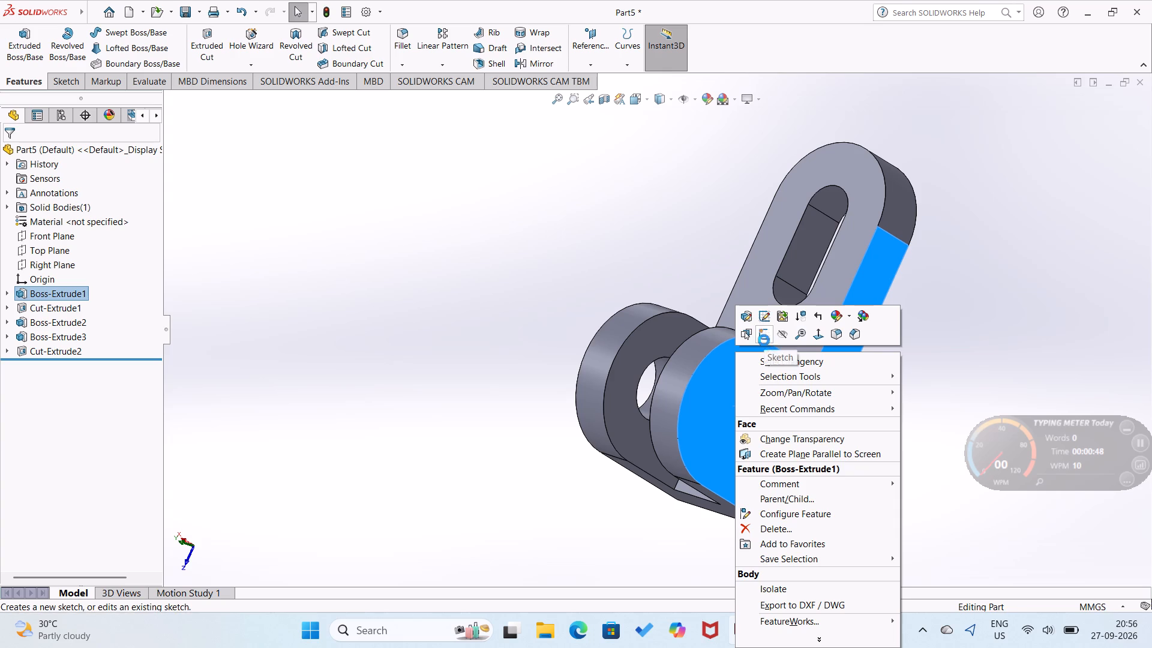
right_drag(670, 364, 796, 308)
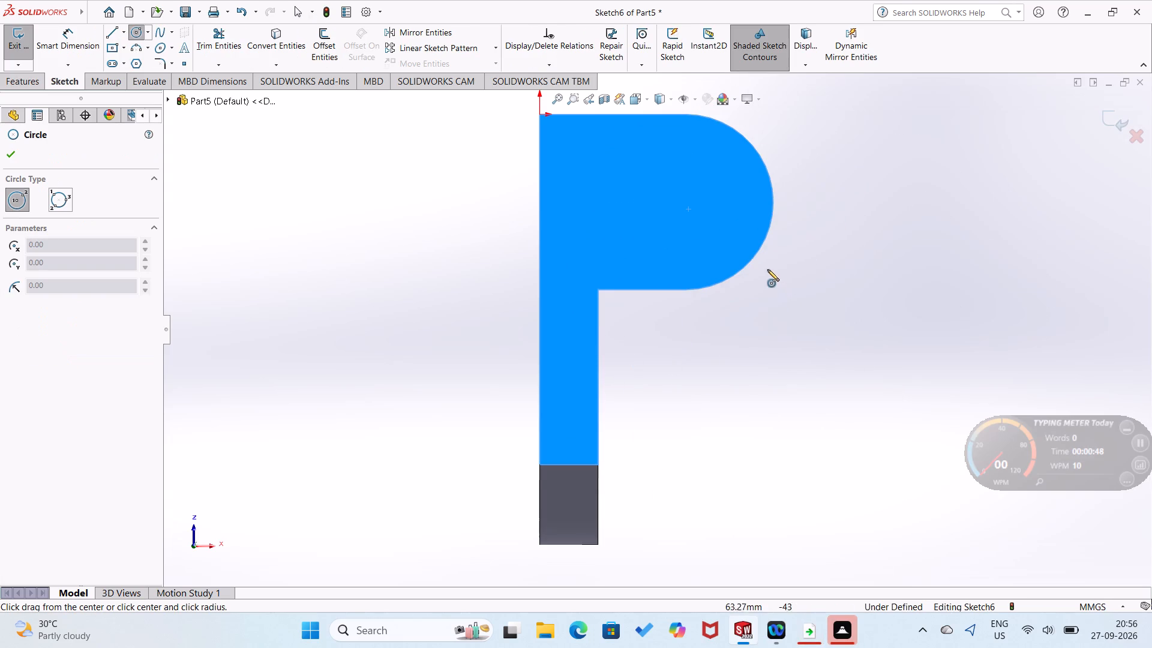
click(685, 199)
click(702, 247)
Dimension the diameter of the circle on the first flange at 20 mm.
right_drag(784, 290, 810, 185)
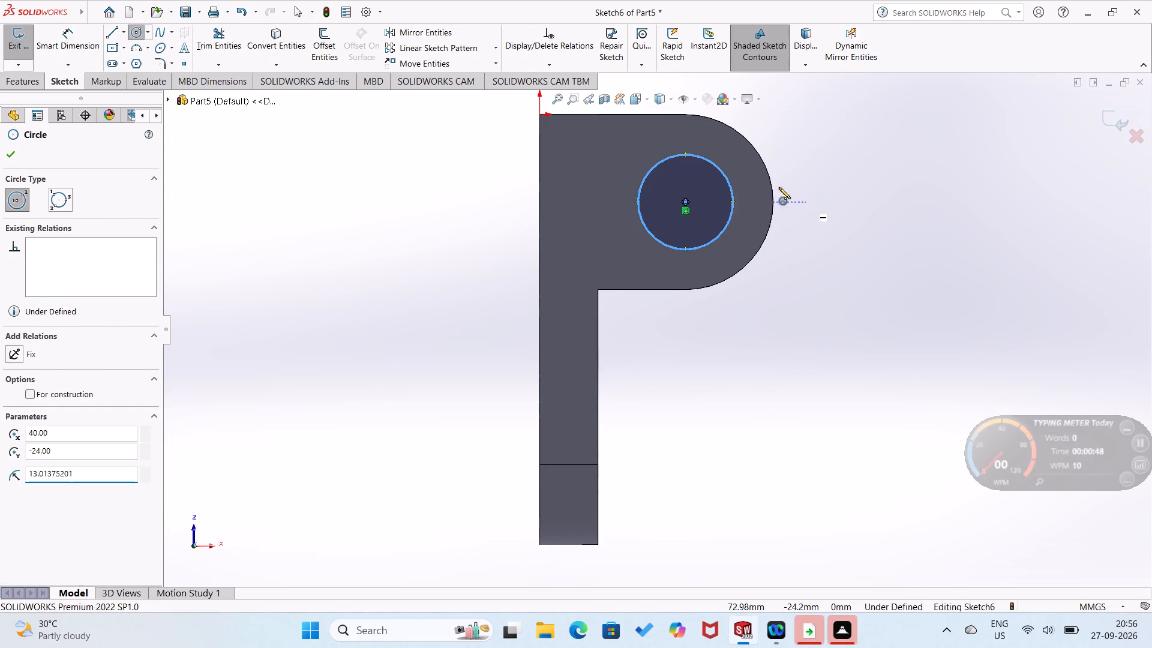
click(732, 218)
click(749, 224)
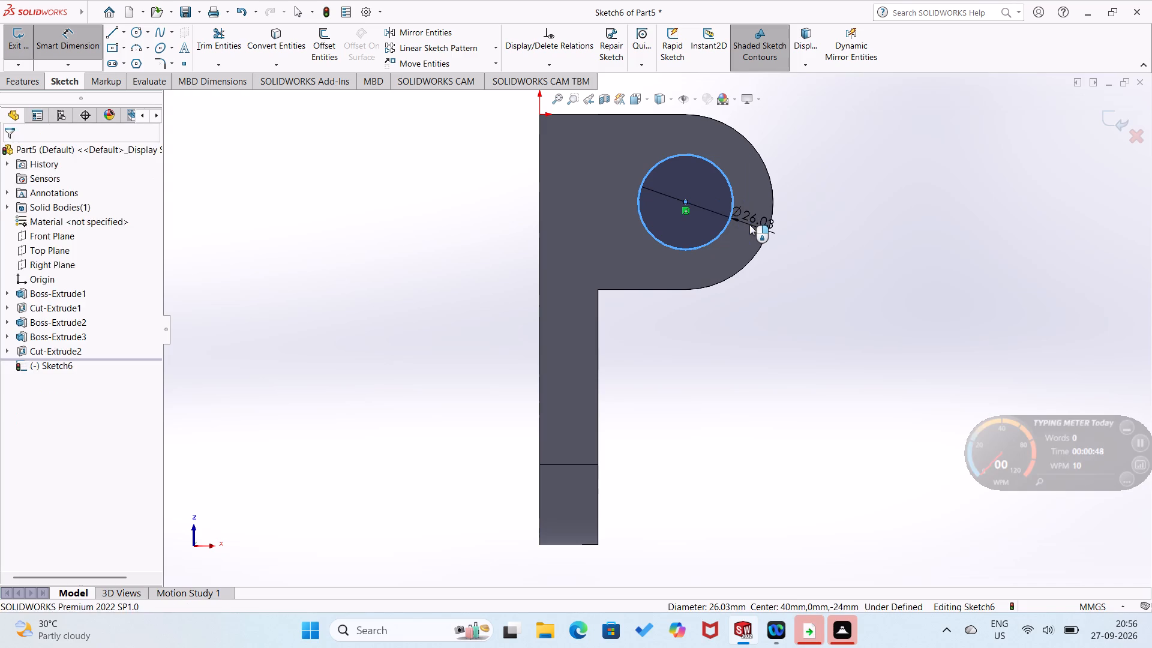
text(20)
key(Return)
click(775, 302)
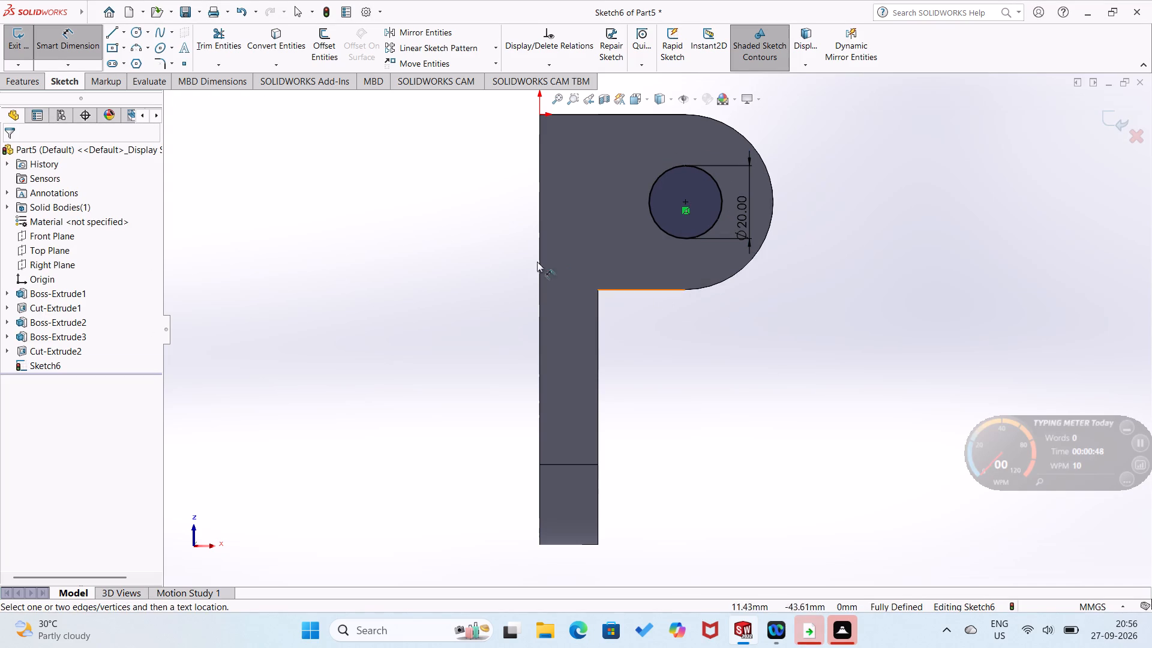
Cut-extrude the circle through the first flange with a blind depth of 12 mm.
click(32, 84)
click(206, 47)
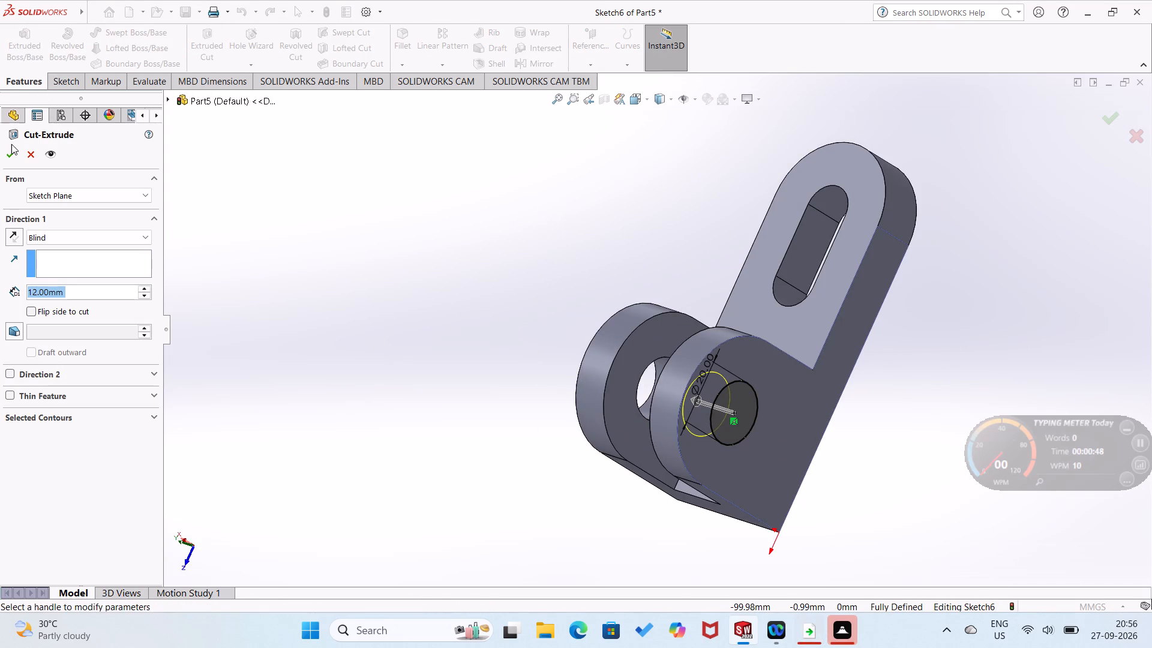
click(11, 151)
click(290, 281)
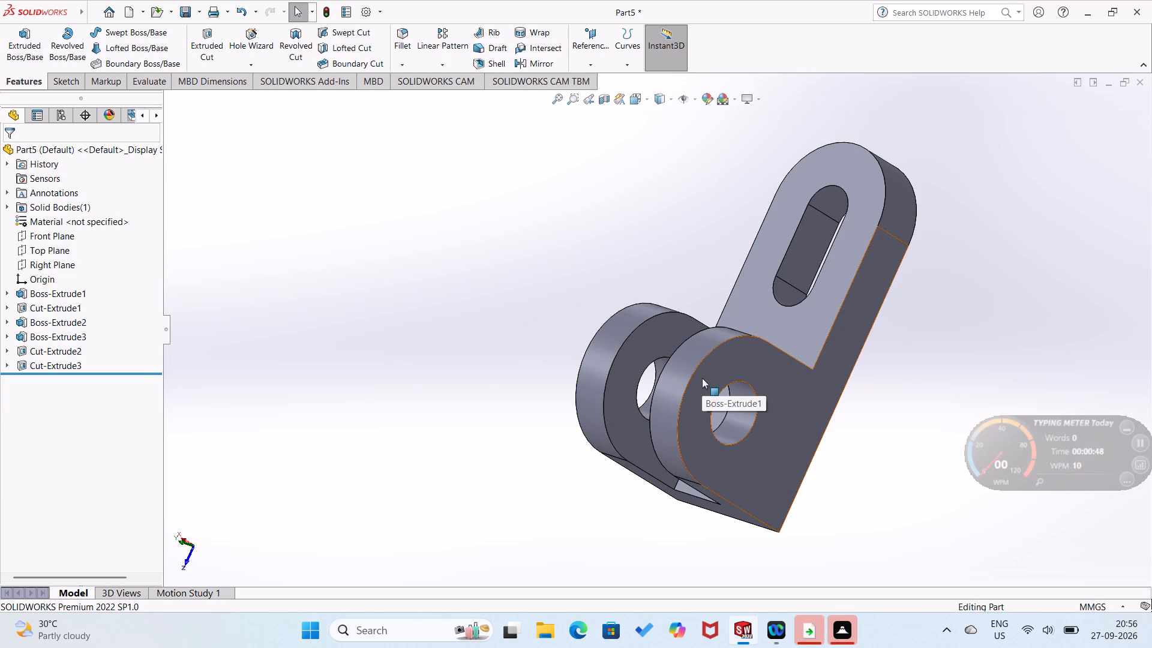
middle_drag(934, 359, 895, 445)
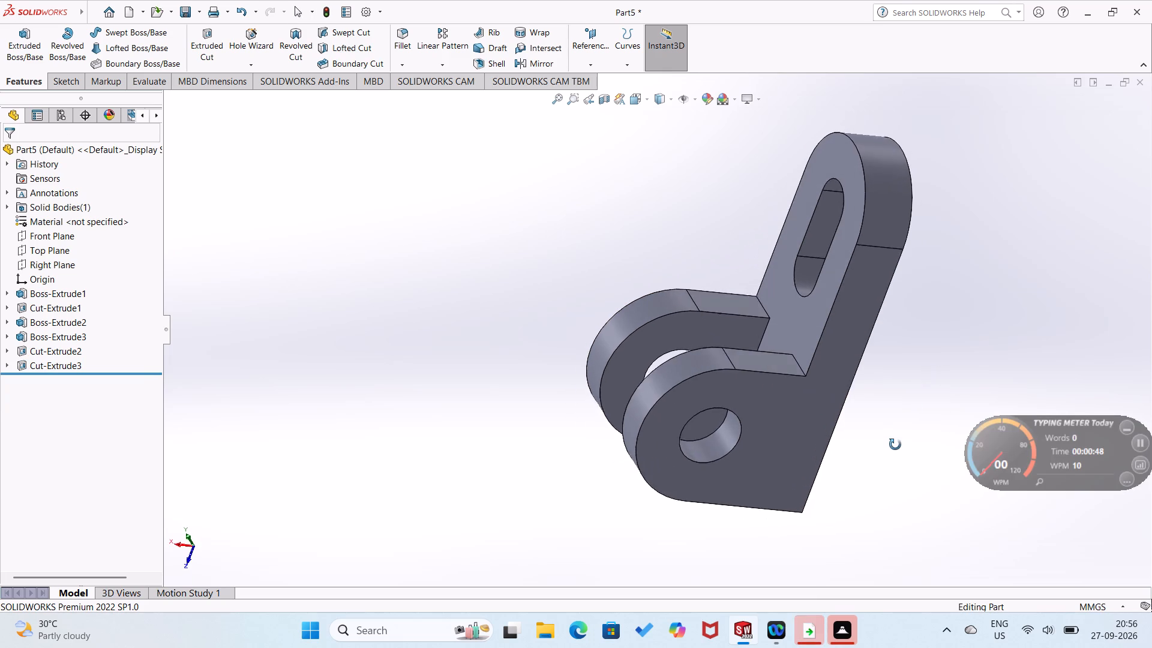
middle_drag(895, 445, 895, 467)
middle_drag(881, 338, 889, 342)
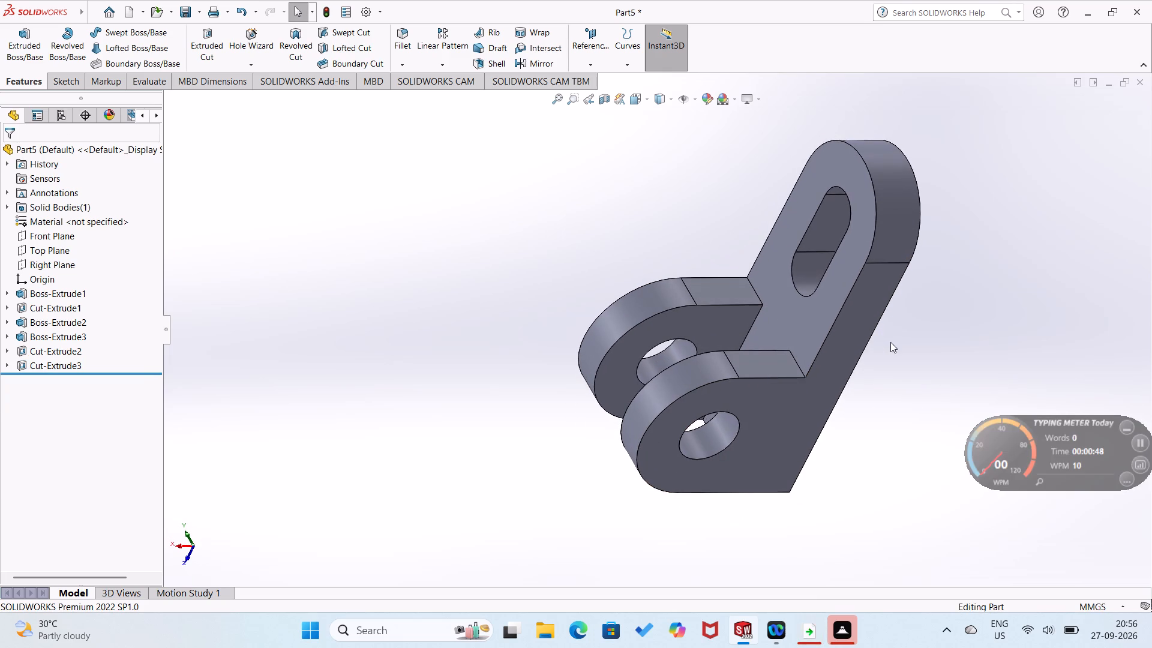
Fillet the edge where the nearer flange's short straight end face meets the slotted plate with a 2 mm radius.
click(408, 71)
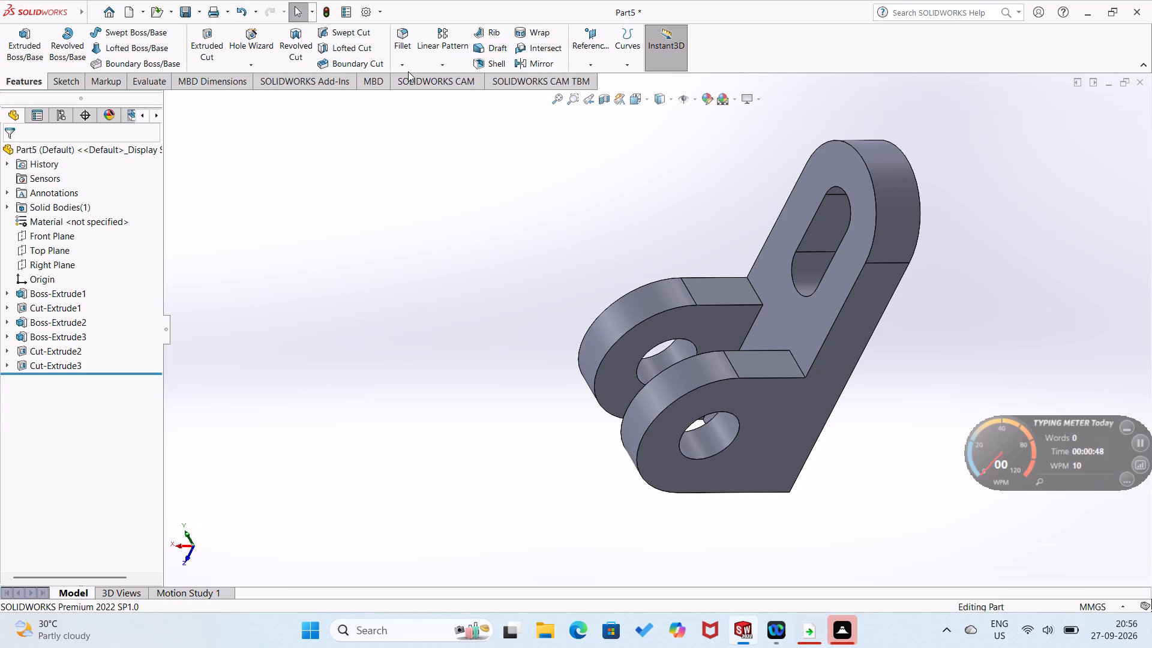
click(403, 66)
click(406, 75)
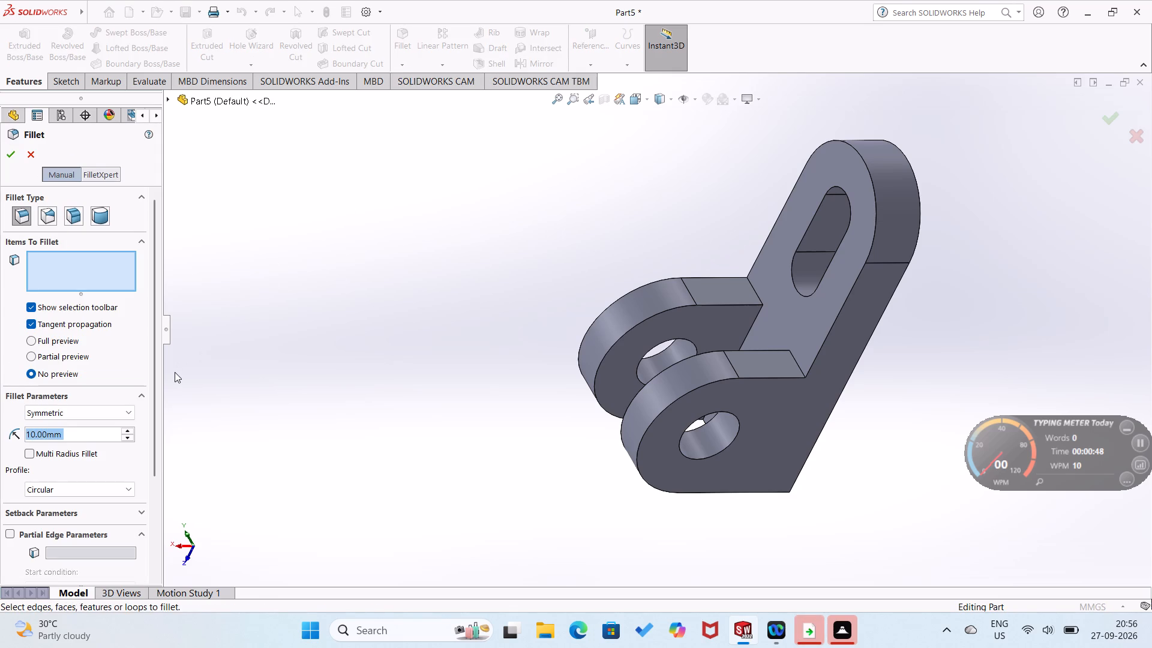
key(2)
key(Return)
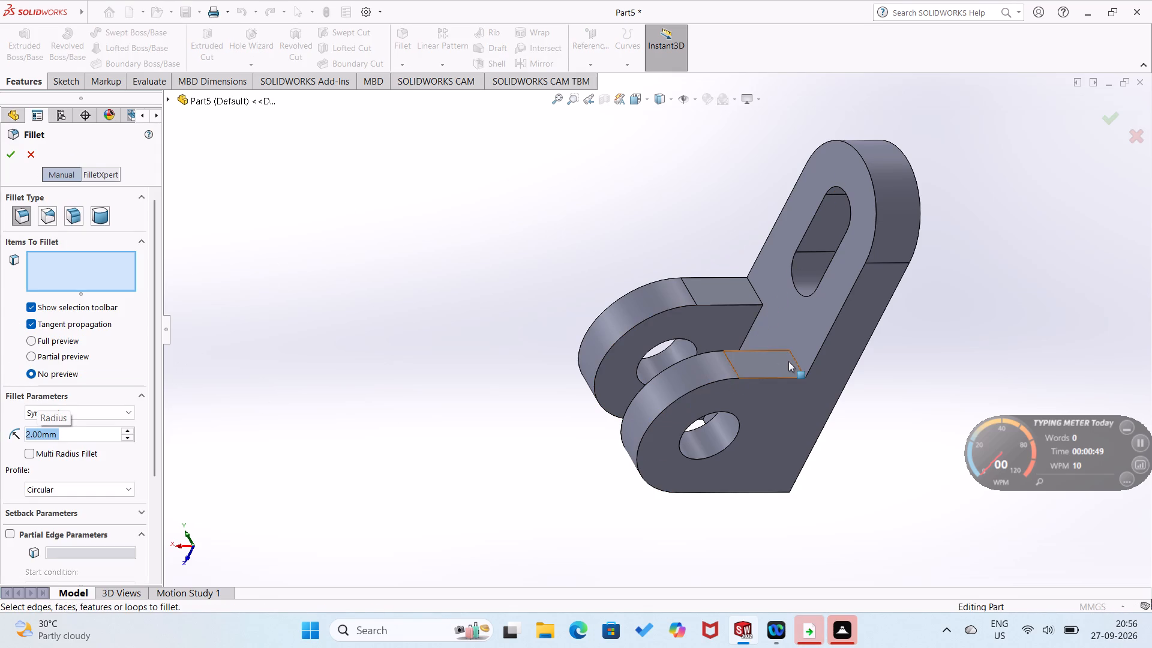
click(797, 360)
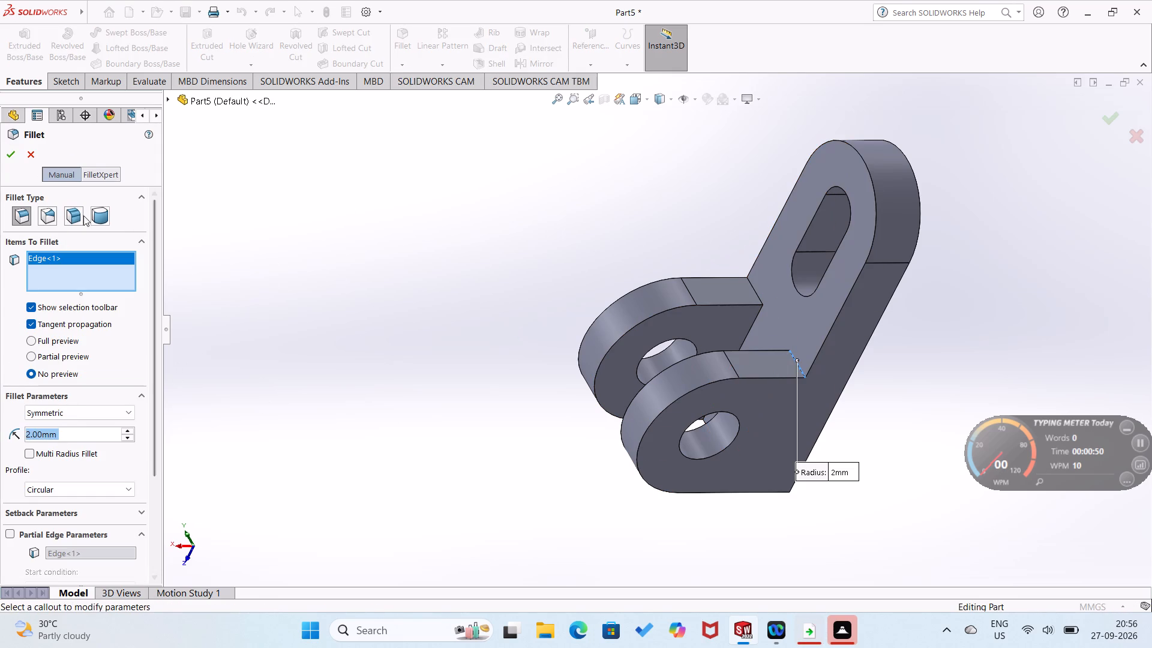
click(13, 156)
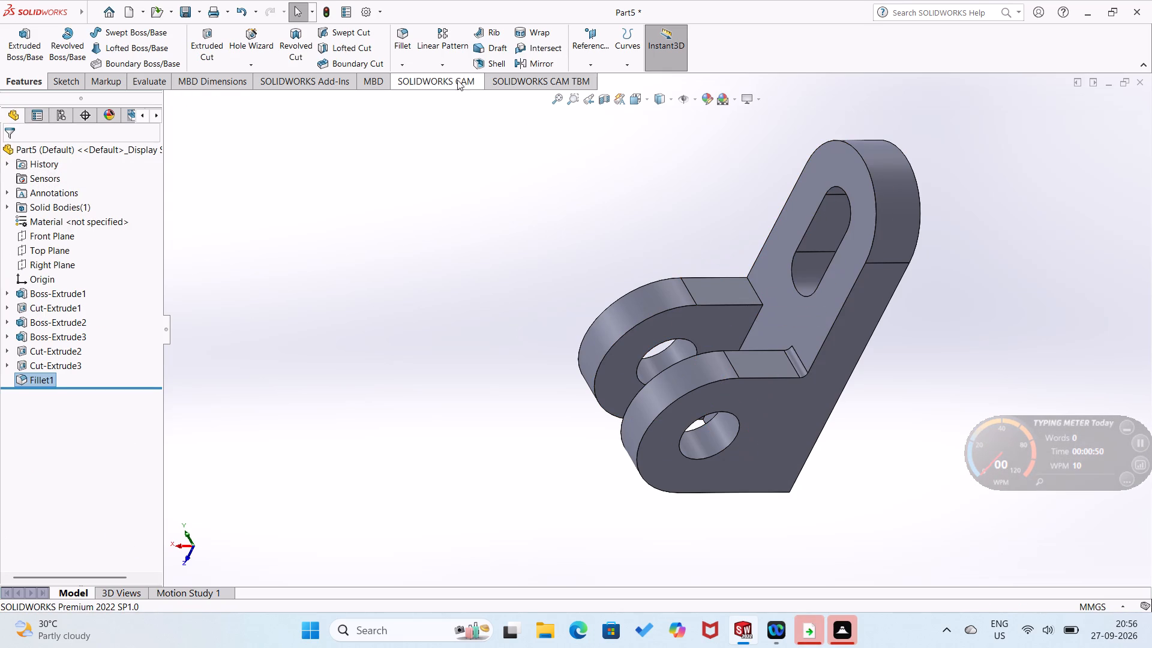
Fillet the other flange's end edge at the plate and both flanges' inner edges along the plate with a 2 mm radius.
click(400, 65)
click(404, 81)
click(757, 295)
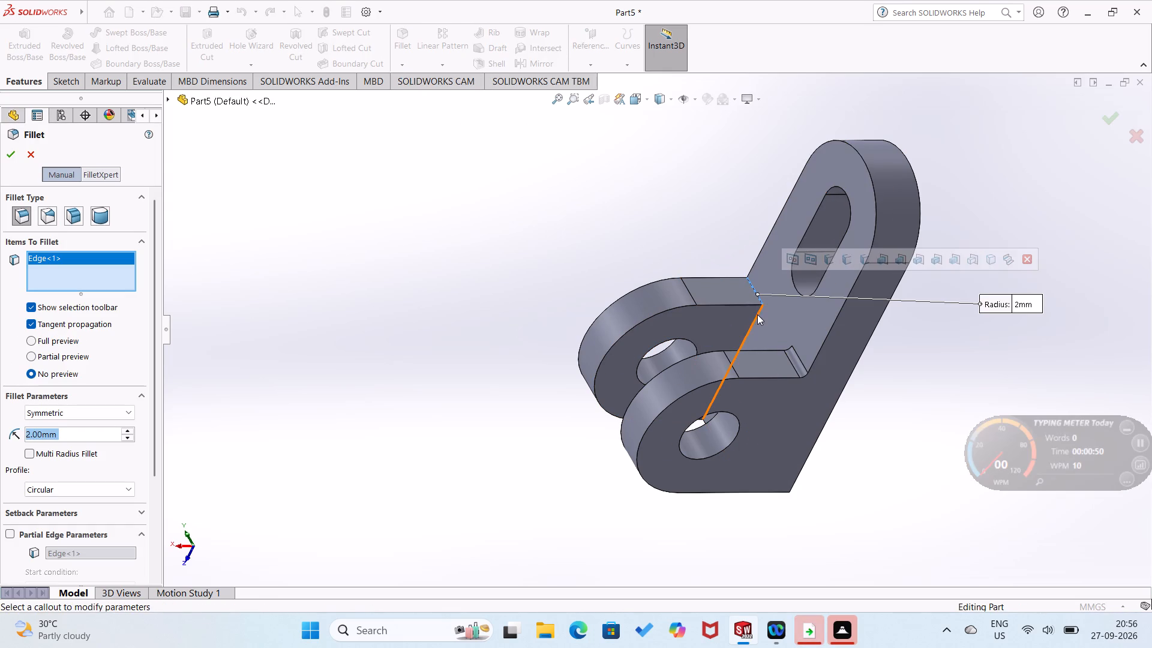
click(756, 318)
middle_drag(821, 370, 835, 552)
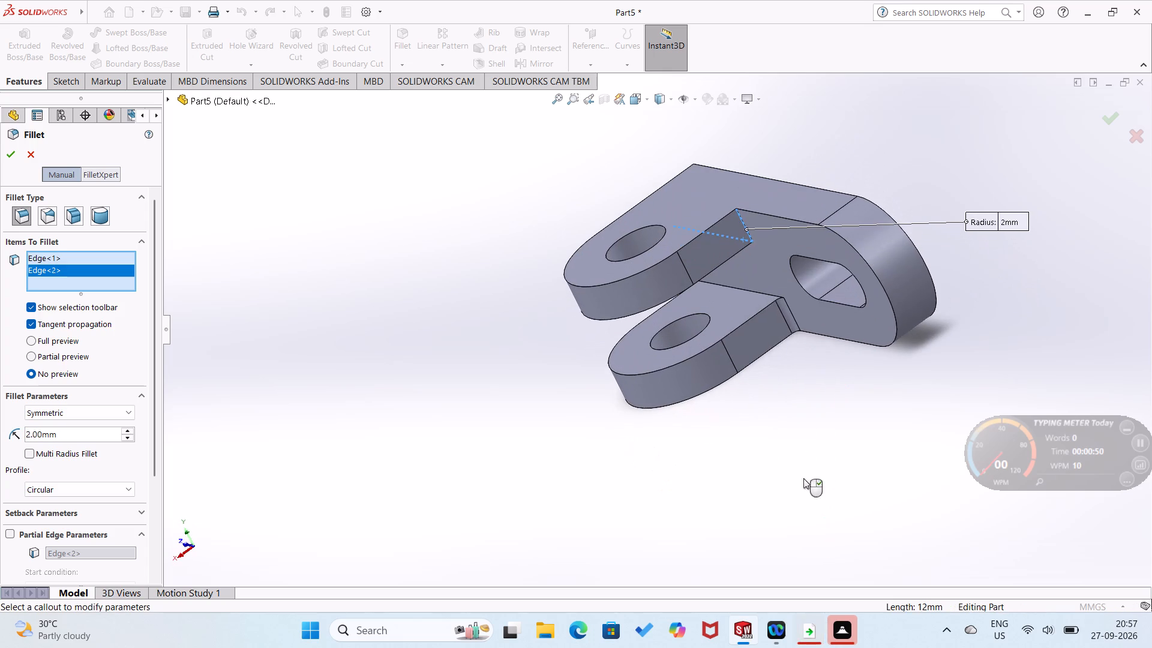
click(755, 291)
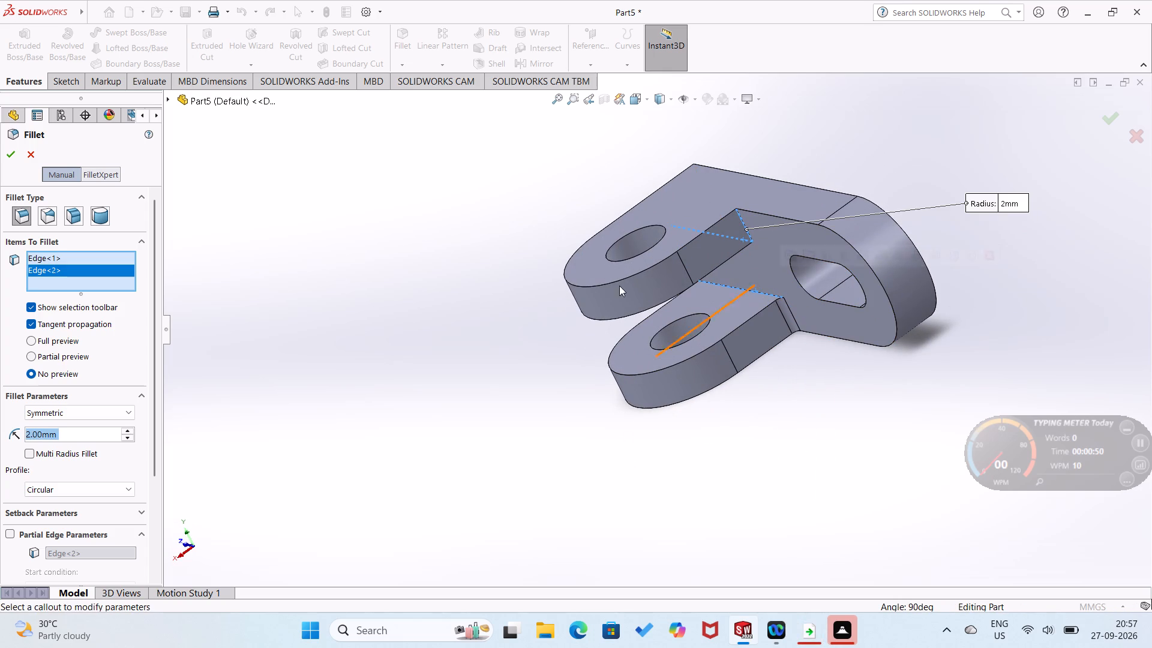
click(10, 157)
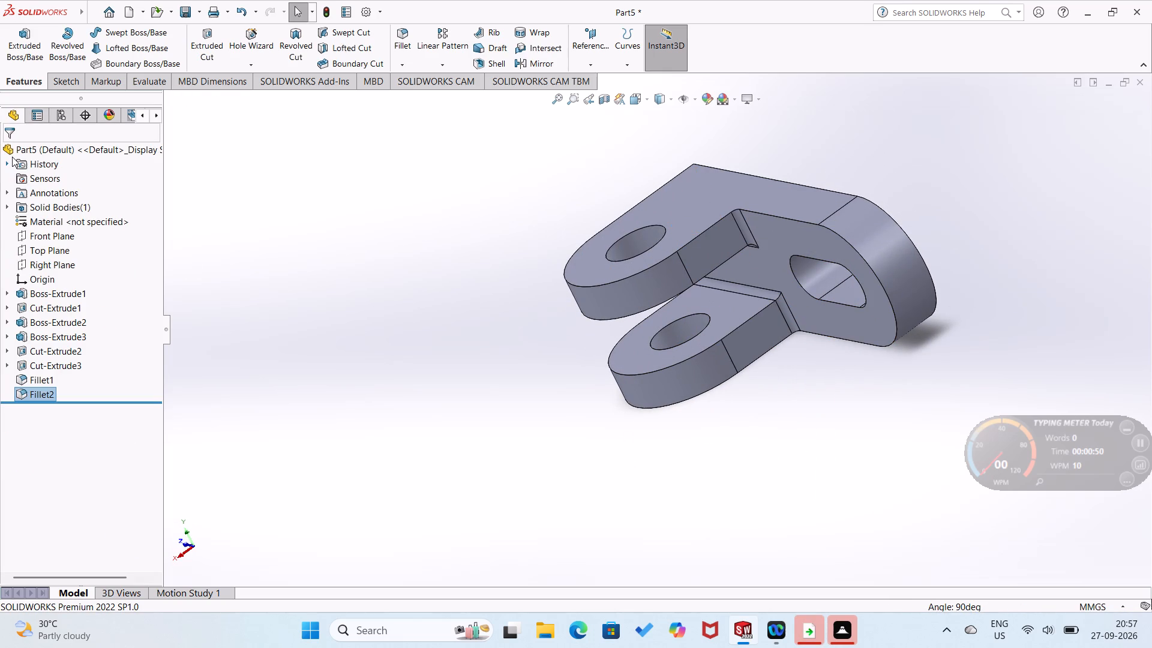
Fillet the slot's rim on the plate's flange-side face with a 2 mm radius.
key(ctrl+7)
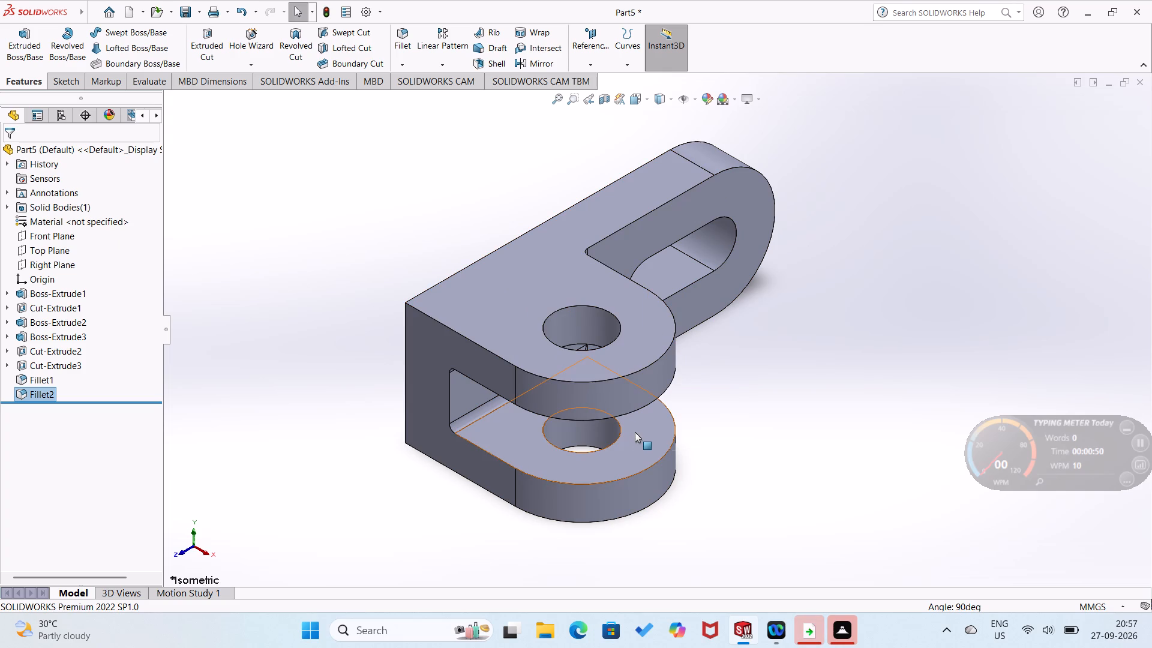
click(398, 70)
click(403, 82)
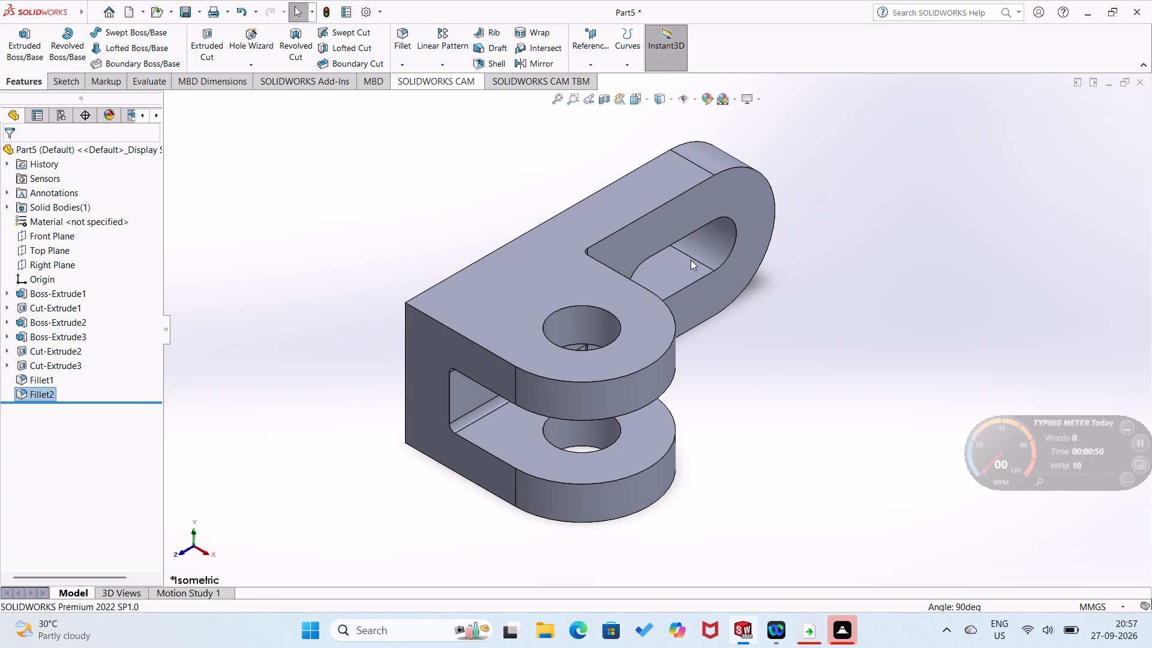
click(677, 242)
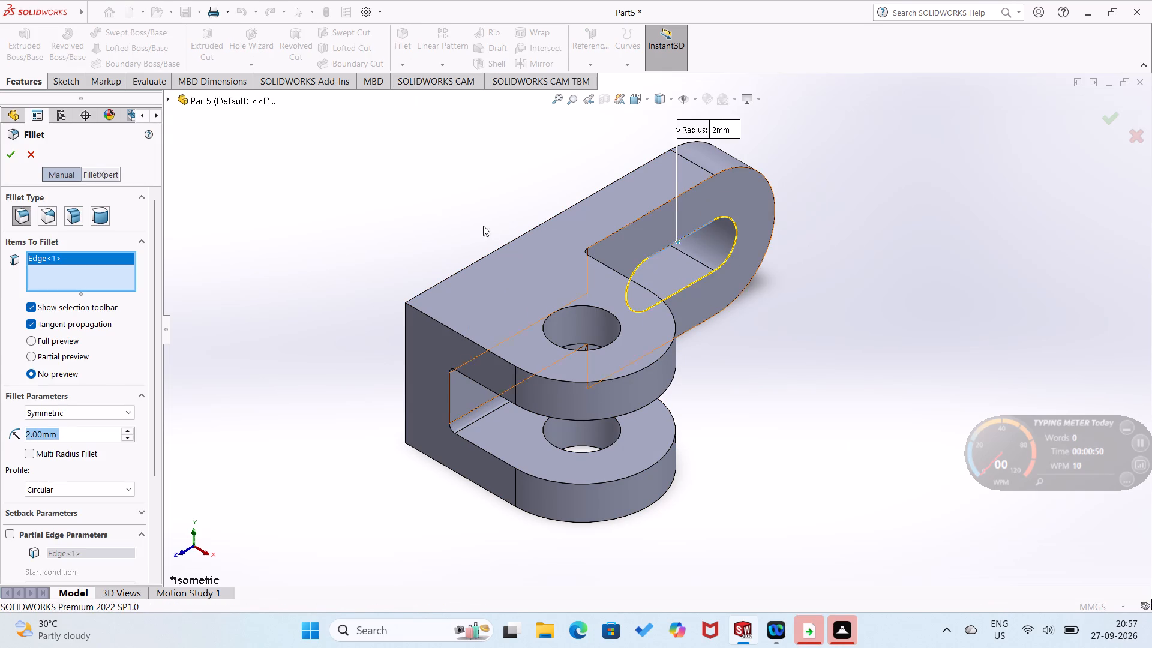
click(13, 156)
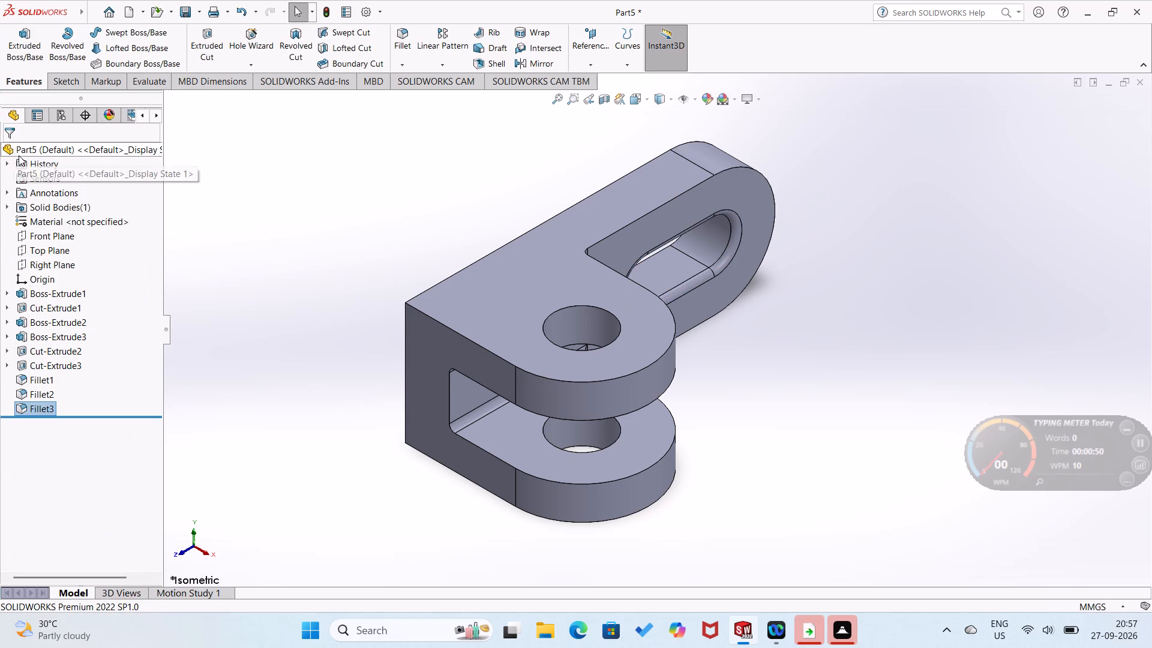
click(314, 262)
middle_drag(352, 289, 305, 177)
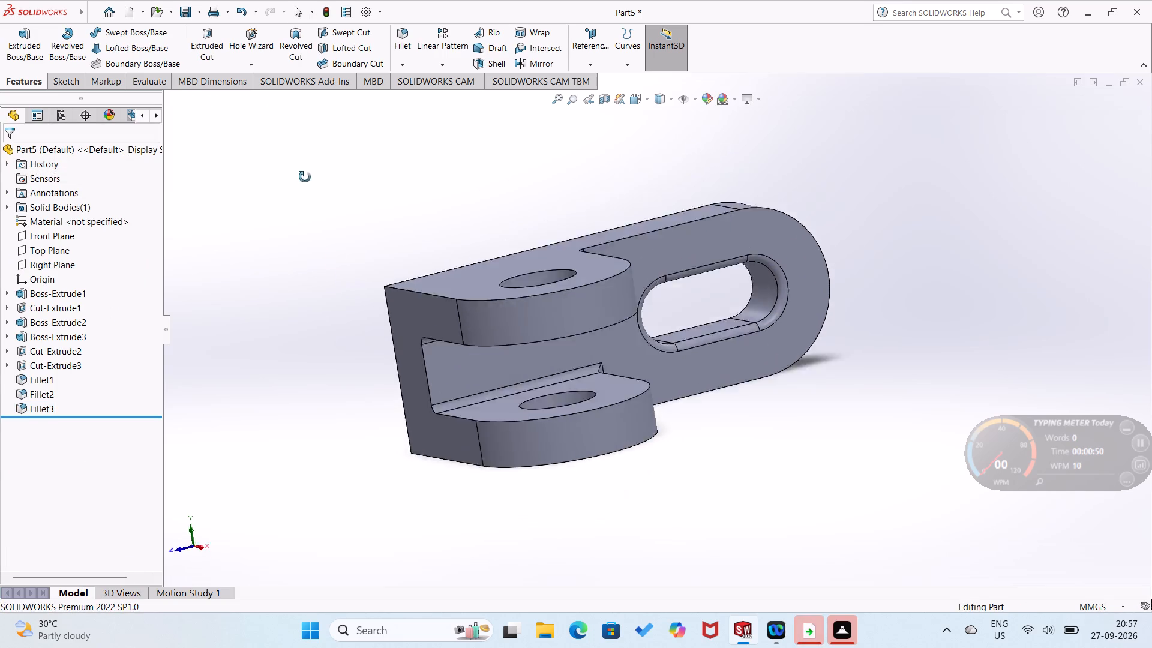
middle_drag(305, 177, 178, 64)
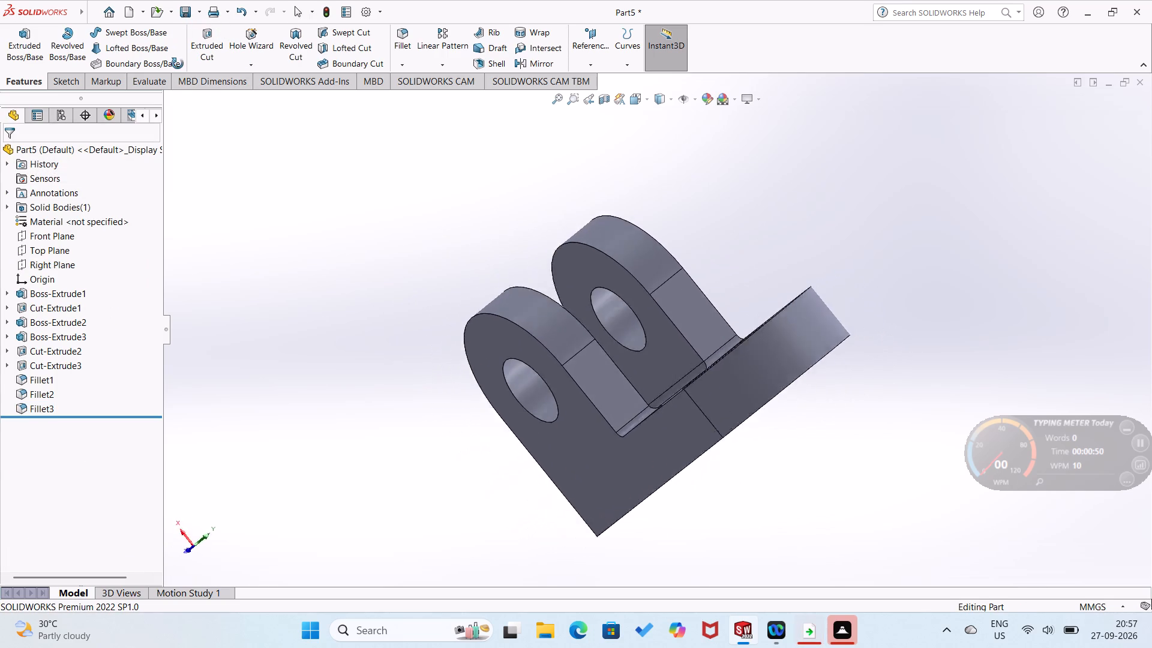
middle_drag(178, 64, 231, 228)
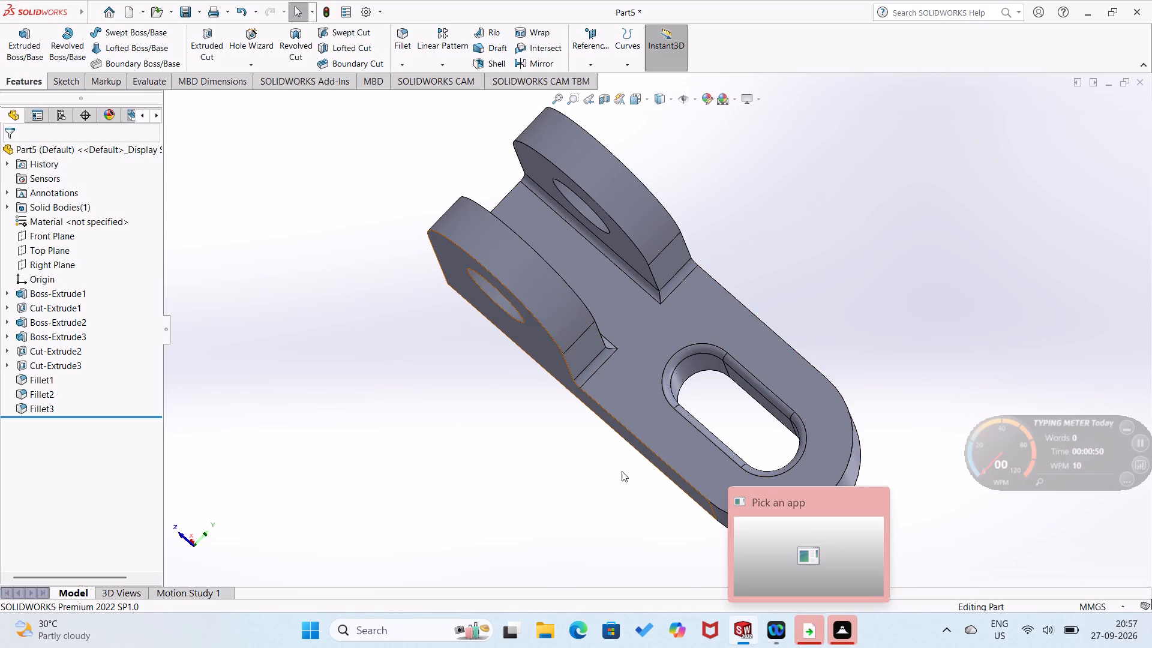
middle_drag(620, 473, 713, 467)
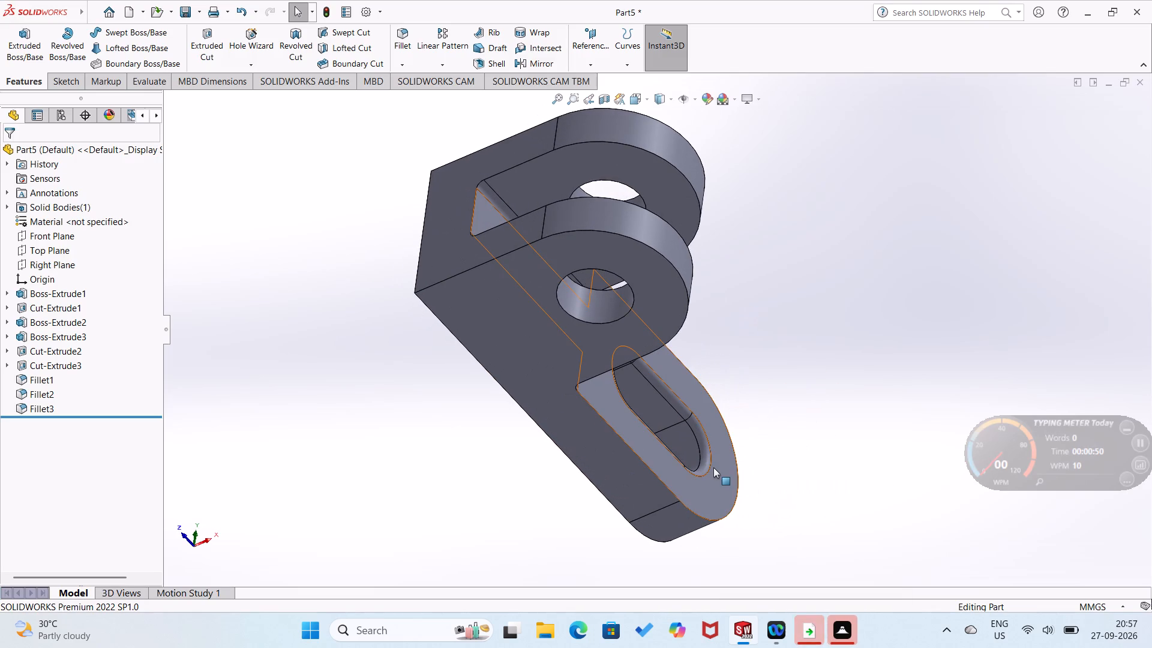
Save the part in the Documents folder under the file name dayy1111.
key(ctrl+s)
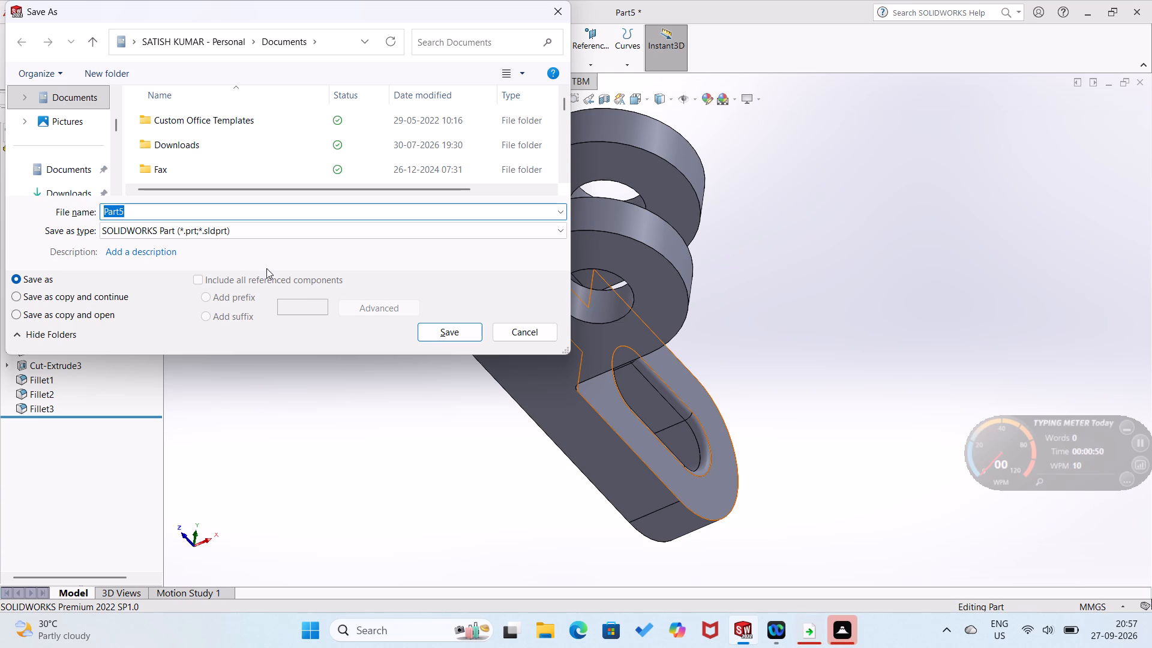
text(SU)
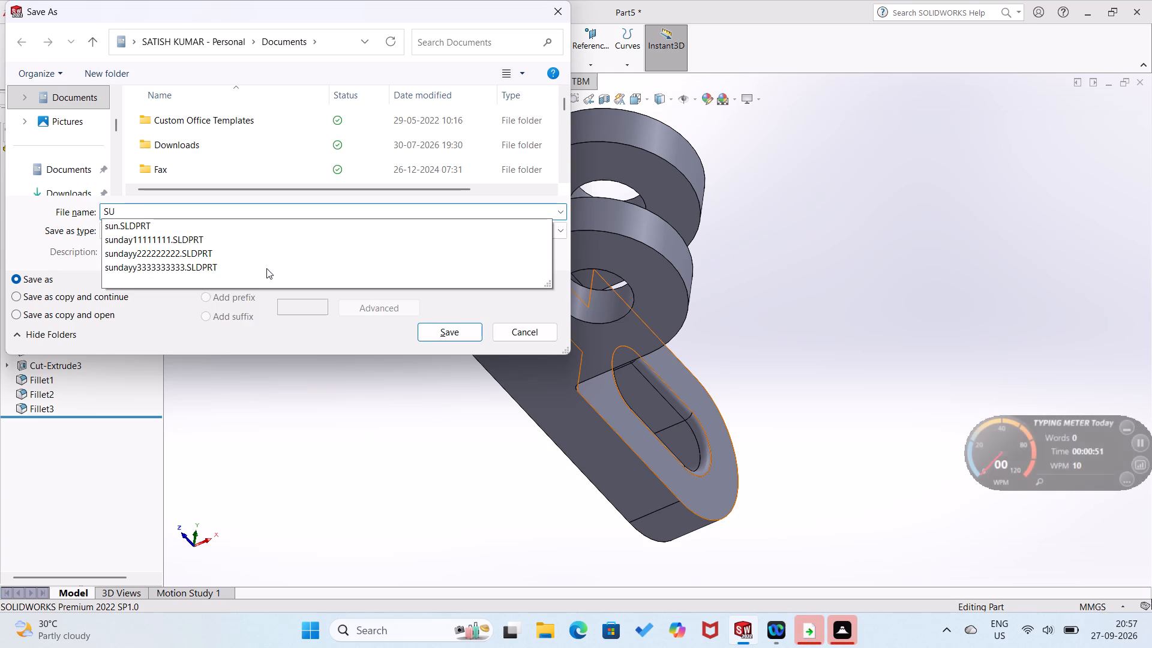
key(n)
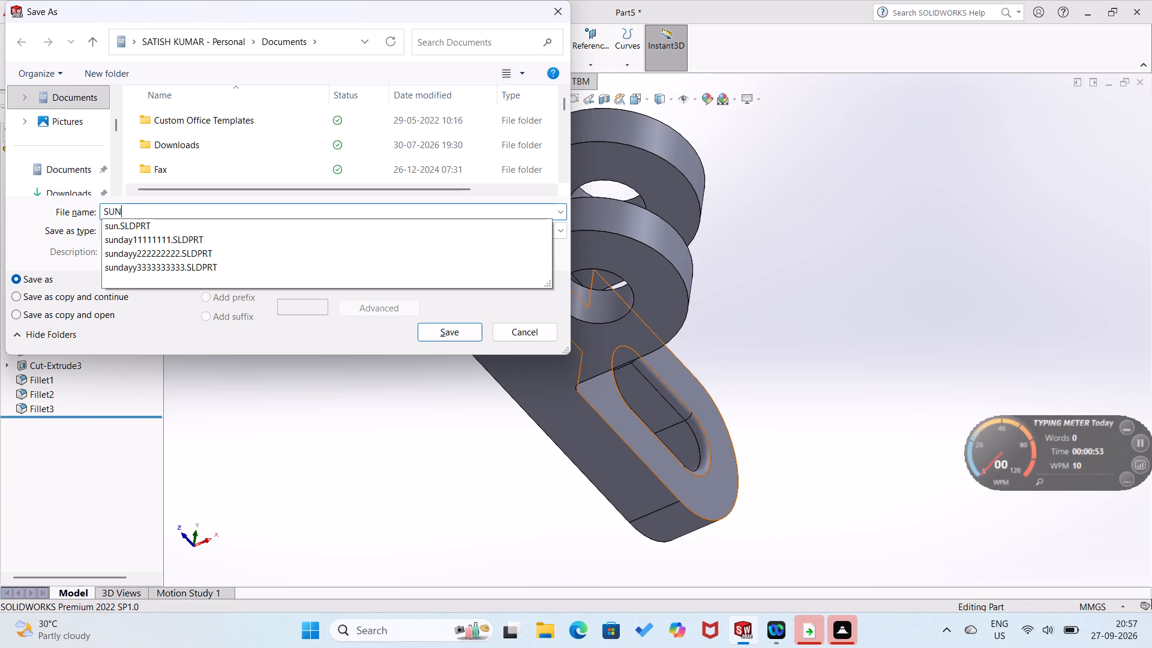
key(d)
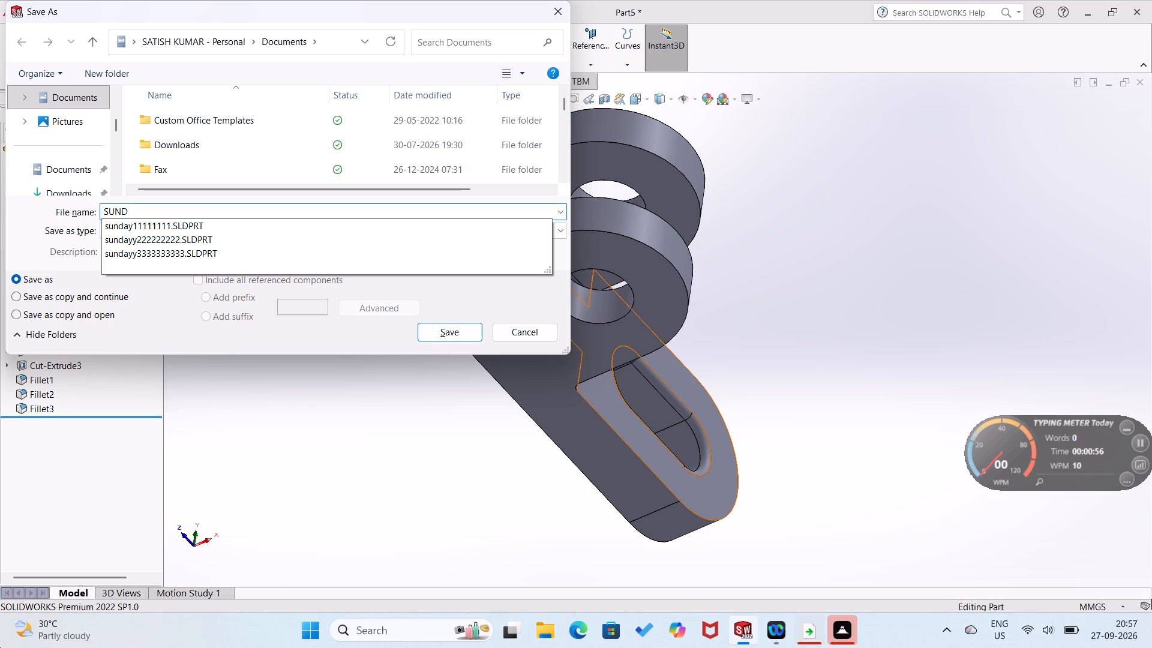
key(BackSpace)
key(BackSpace)
key(BackSpace)
key(BackSpace)
key(BackSpace)
key(BackSpace)
key(BackSpace)
key(BackSpace)
key(BackSpace)
key(BackSpace)
key(BackSpace)
key(BackSpace)
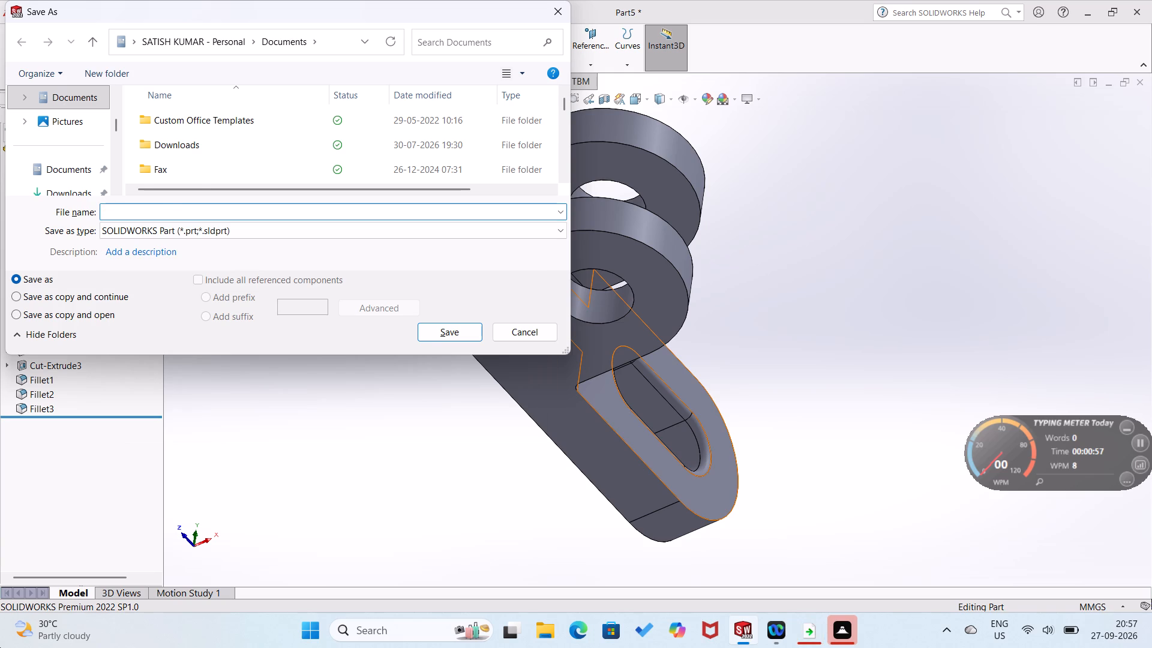
text(da)
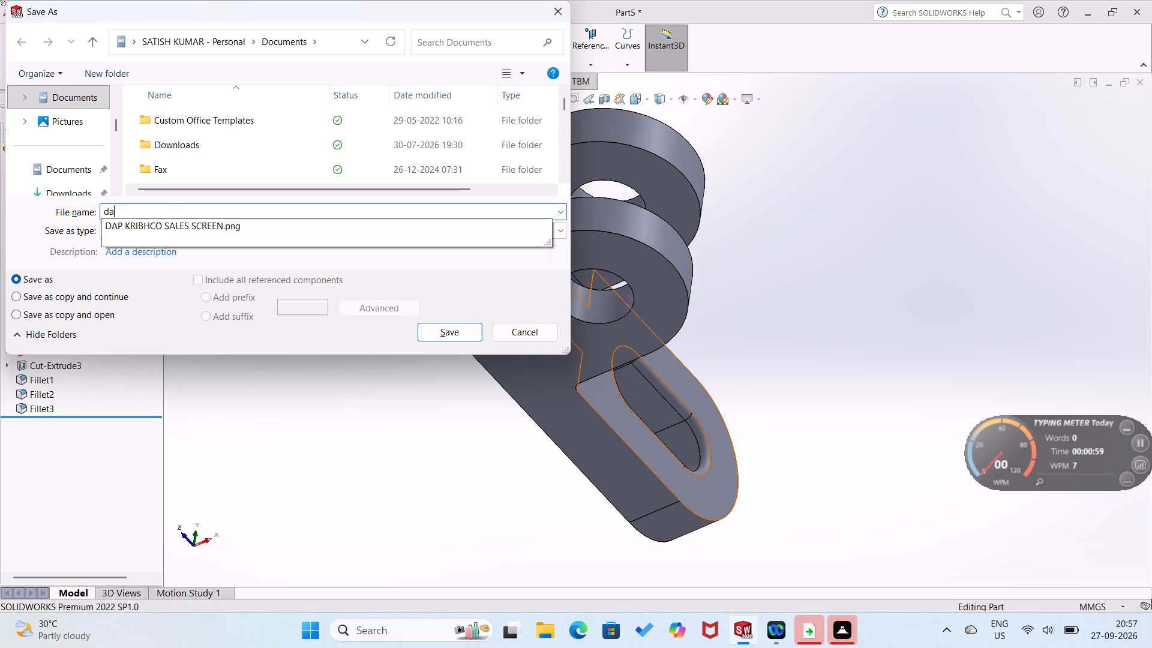
text(yy)
text(1111)
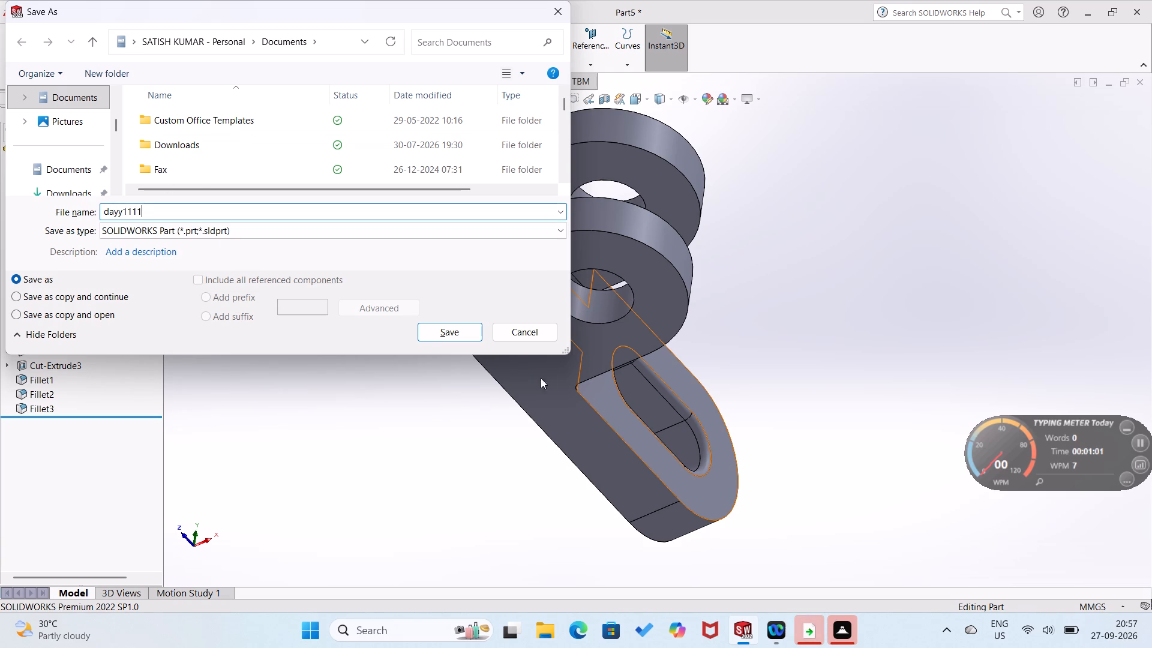
click(468, 344)
click(455, 330)
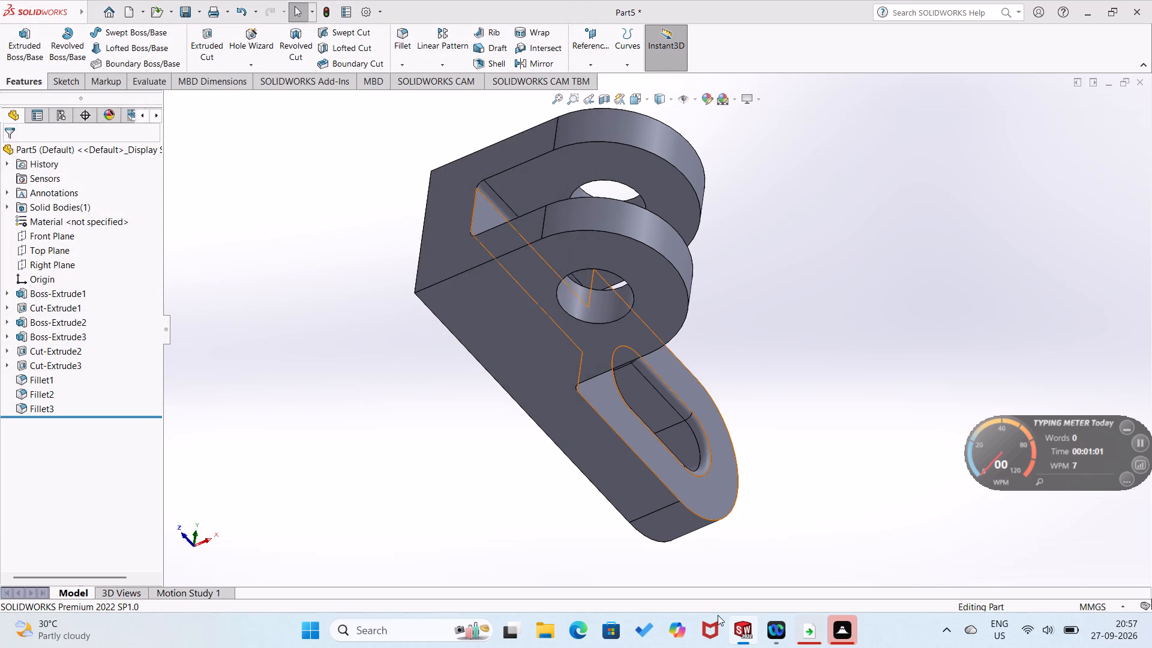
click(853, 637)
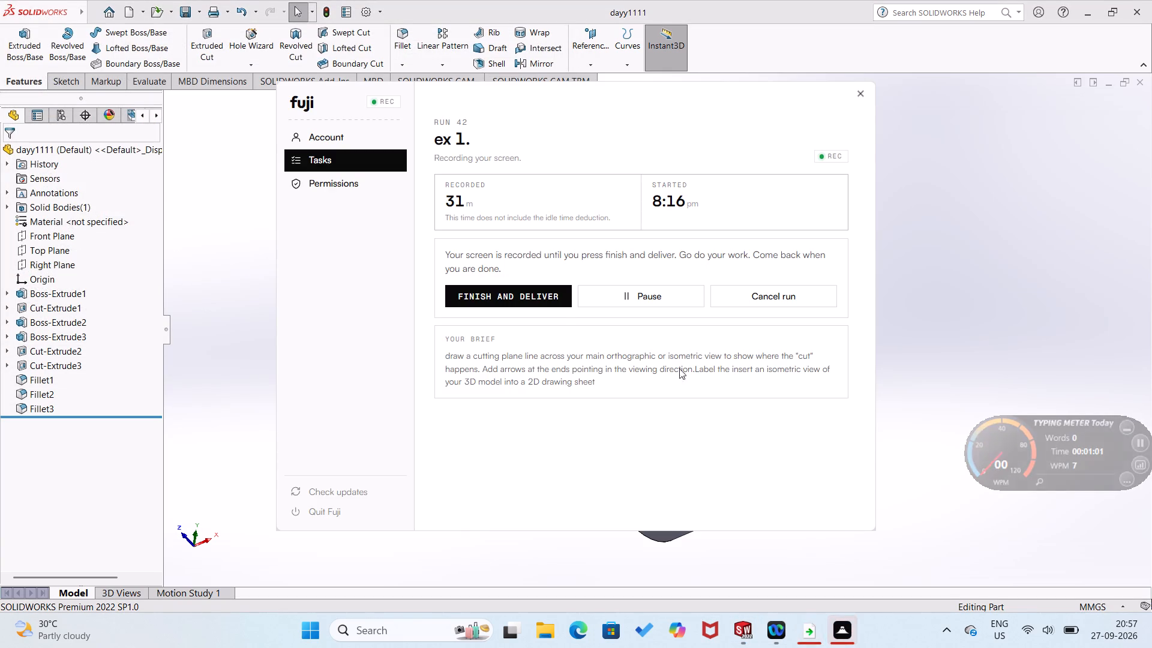